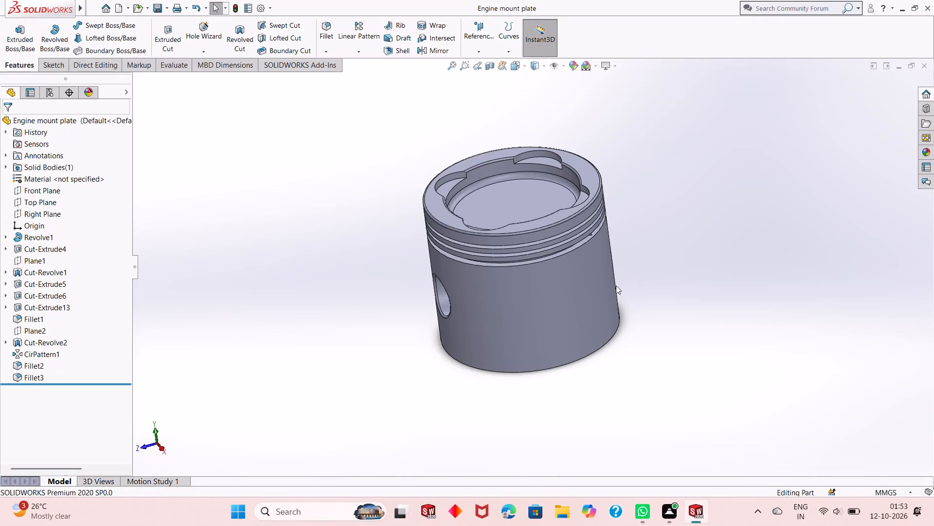
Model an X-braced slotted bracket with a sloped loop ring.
Close the open piston model and create a new part document.
left_click(919, 66)
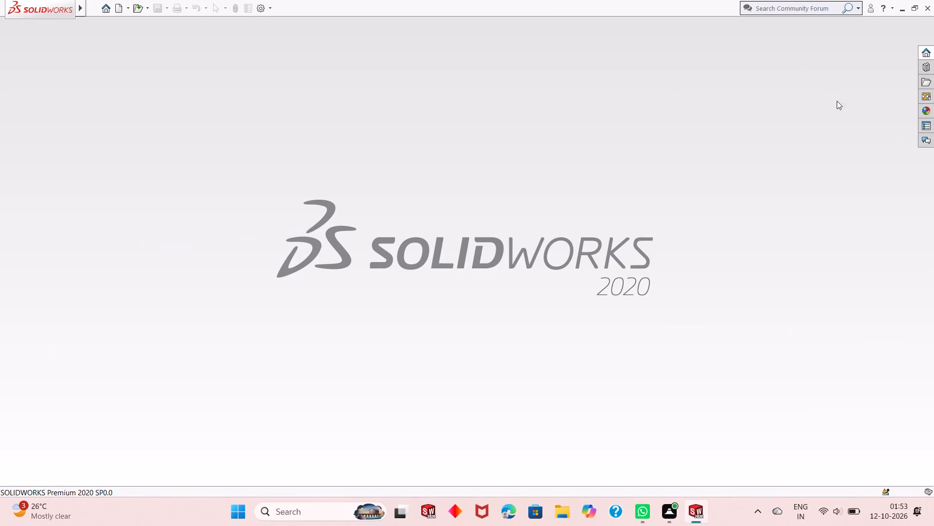
left_click(117, 13)
double_click(224, 232)
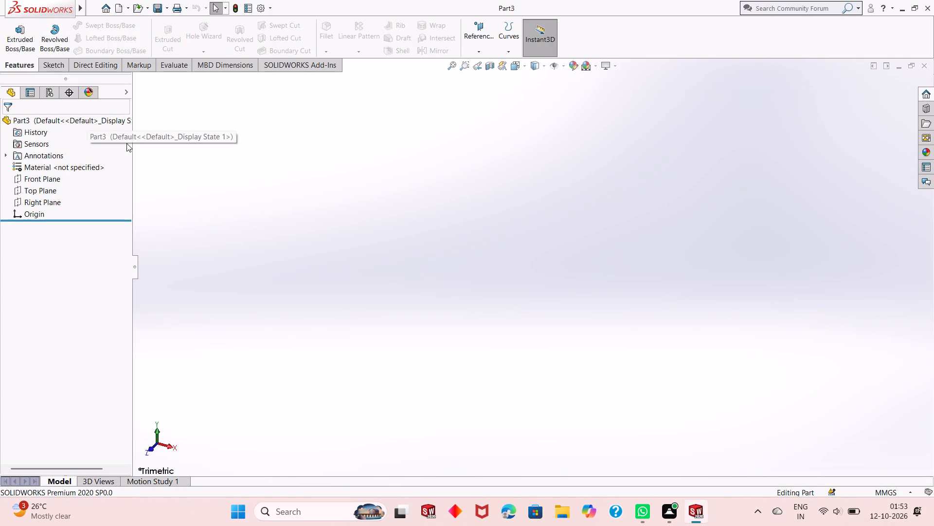
Sketch a horizontal straight slot on the Top Plane starting at the origin, about 81 mm between centres and about 53 mm wide.
left_click(45, 189)
left_click(52, 173)
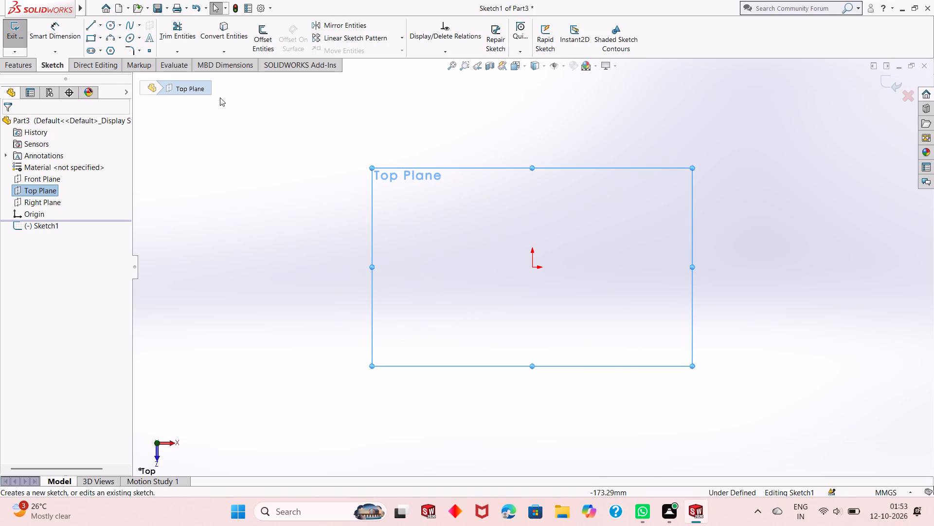
left_click(90, 49)
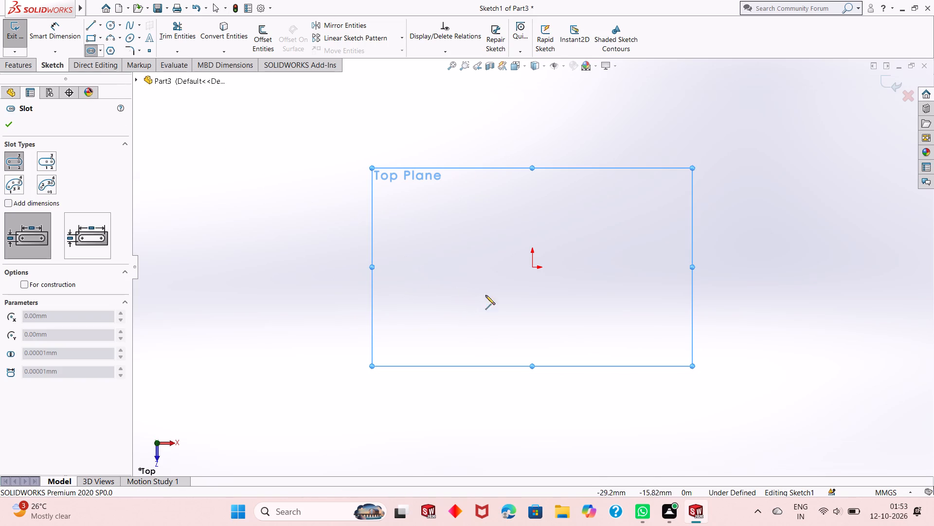
left_click(534, 267)
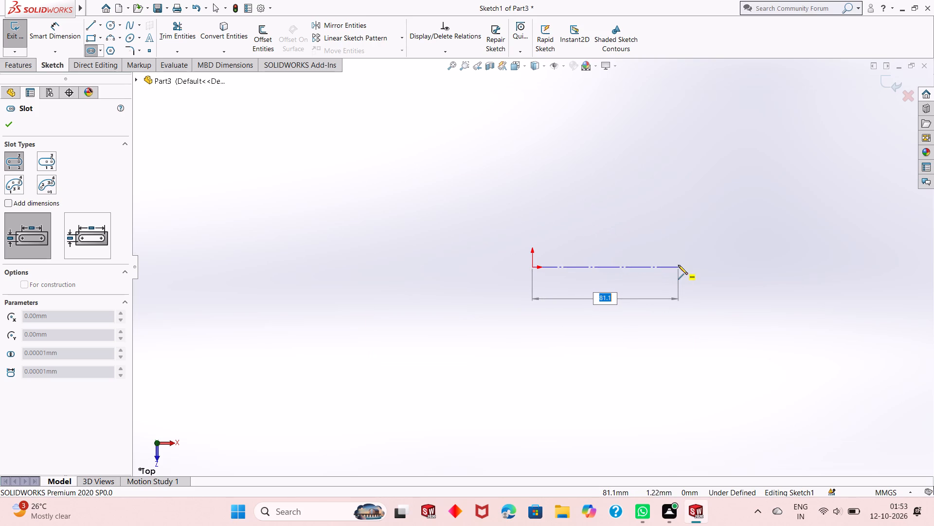
left_click(678, 265)
left_click(687, 220)
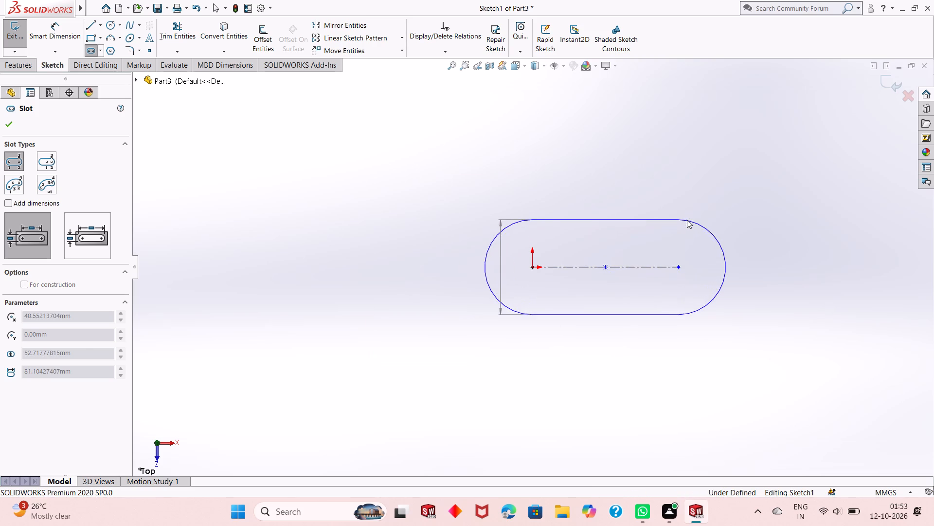
right_click(383, 208)
left_click(413, 216)
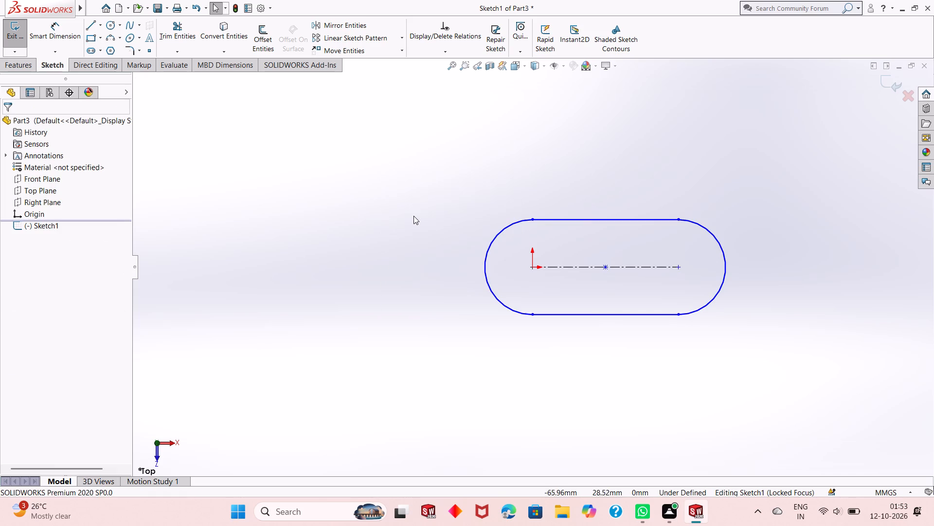
Dimension the slot's centre-to-centre distance as 100 mm.
left_click(63, 39)
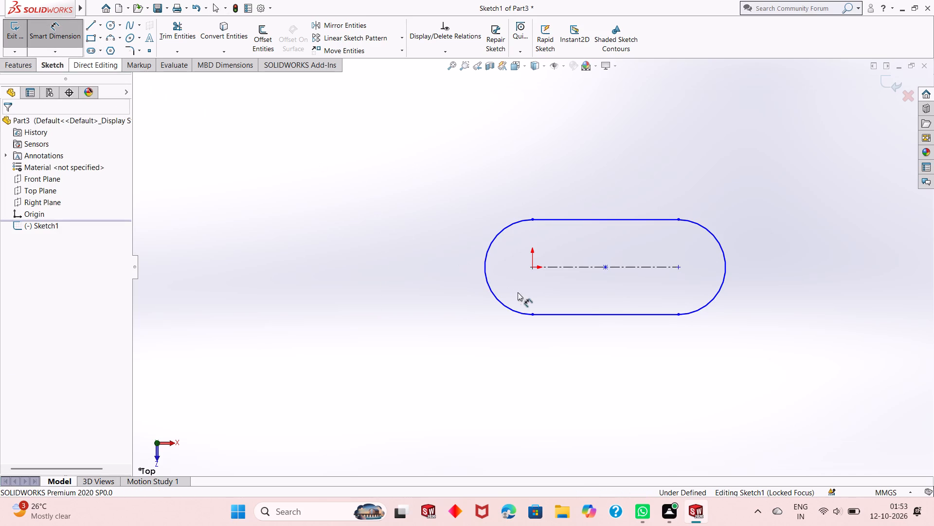
left_click(587, 267)
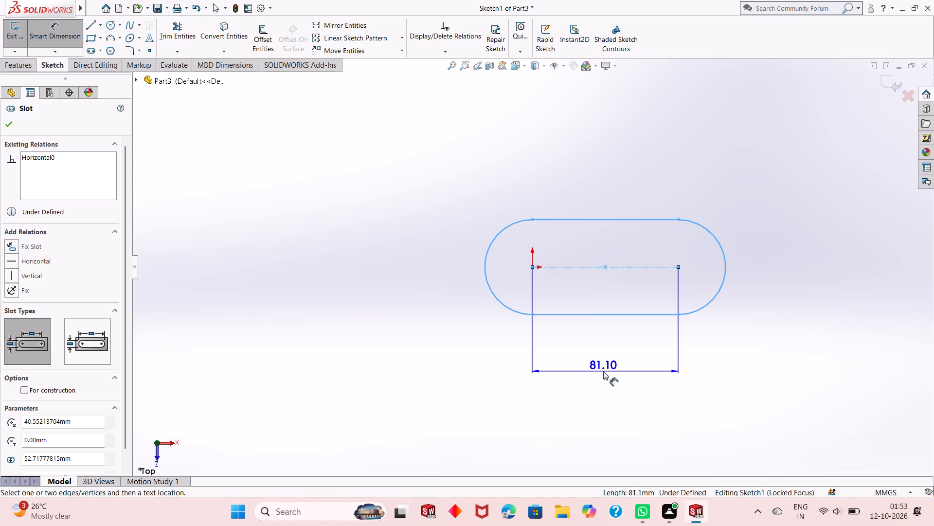
left_click(603, 371)
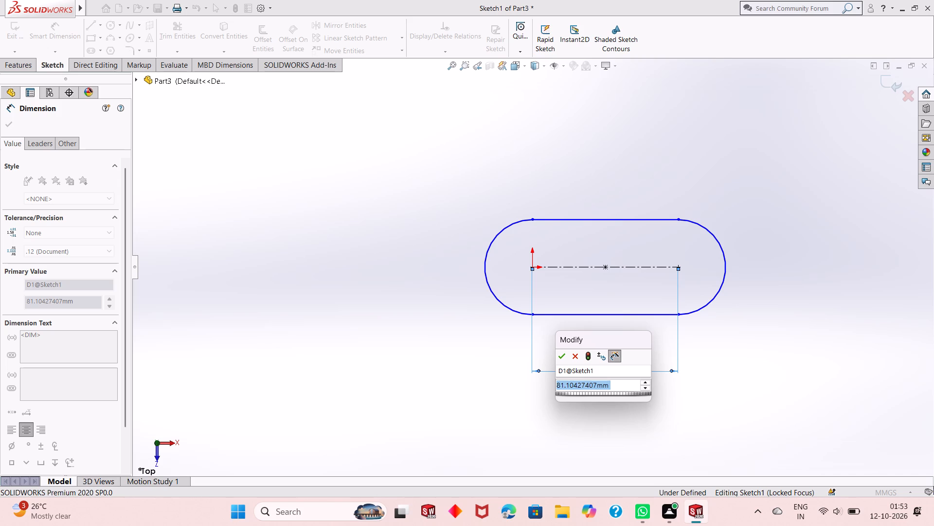
type("100")
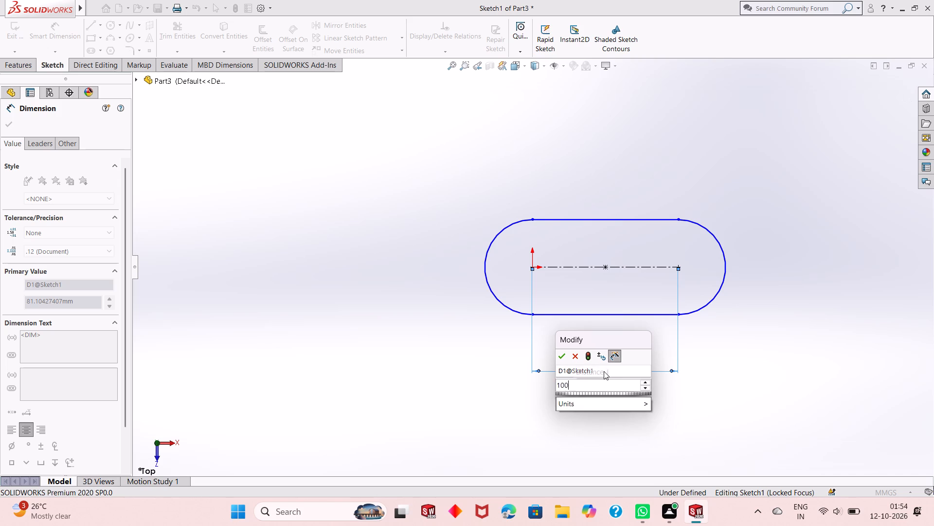
key("Return")
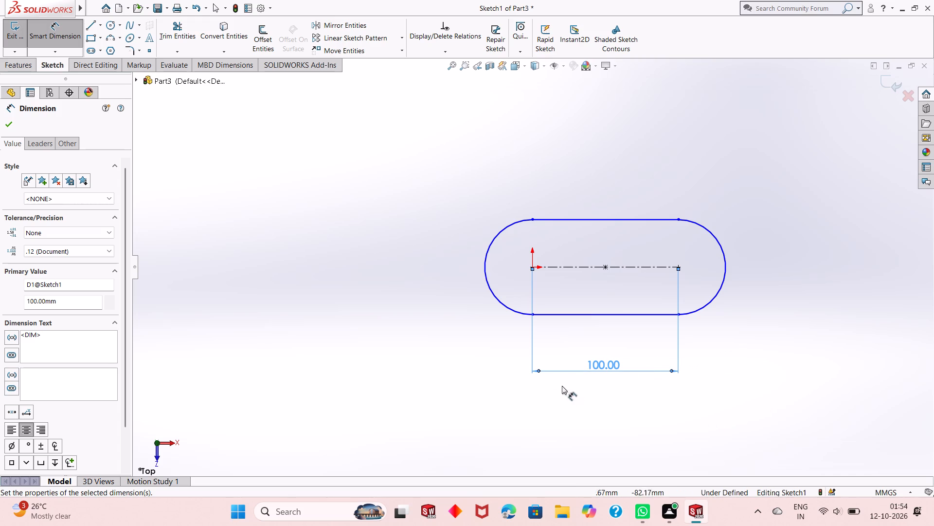
Dimension the slot's end arc around the origin with a 50 mm radius.
left_click(495, 299)
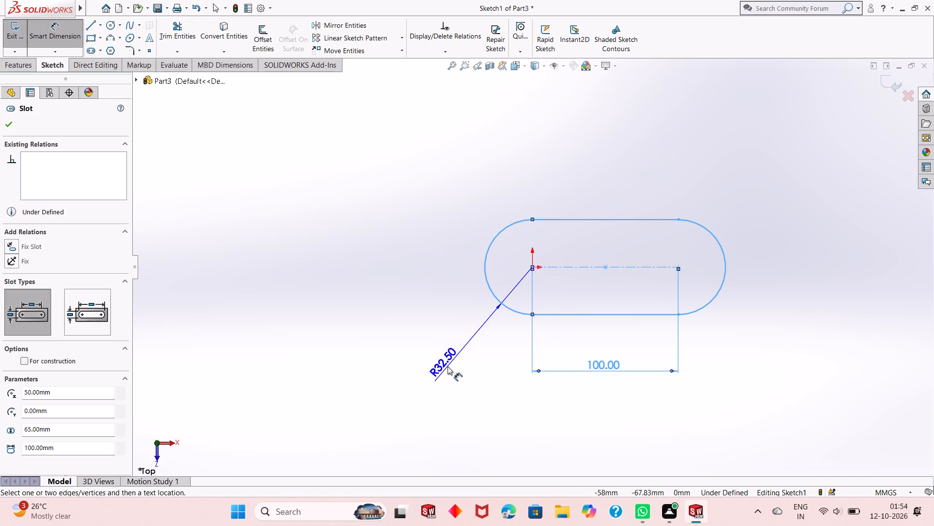
left_click(448, 366)
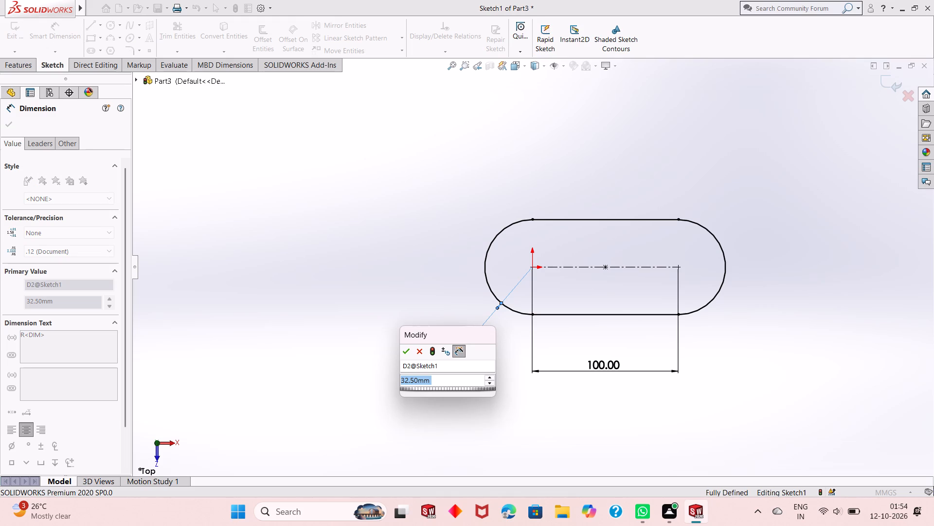
type("50")
key("Return")
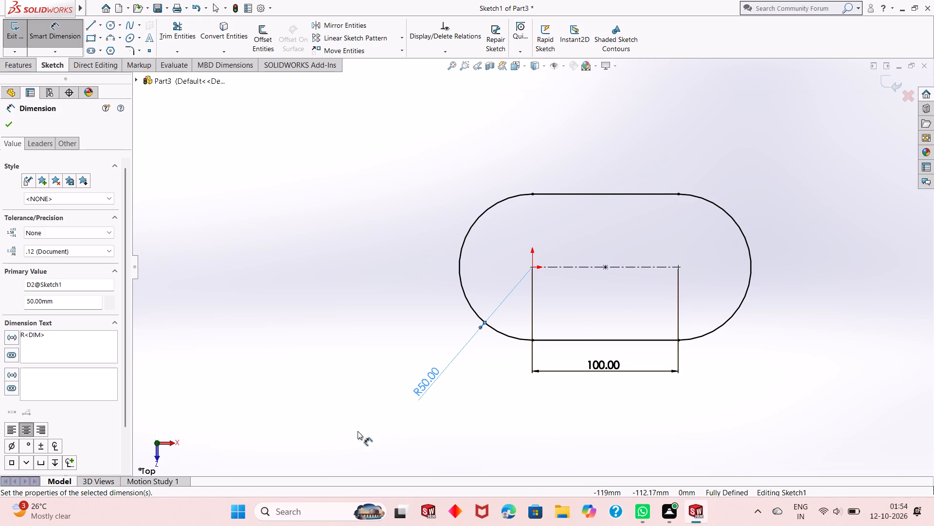
right_click(348, 252)
left_click(373, 282)
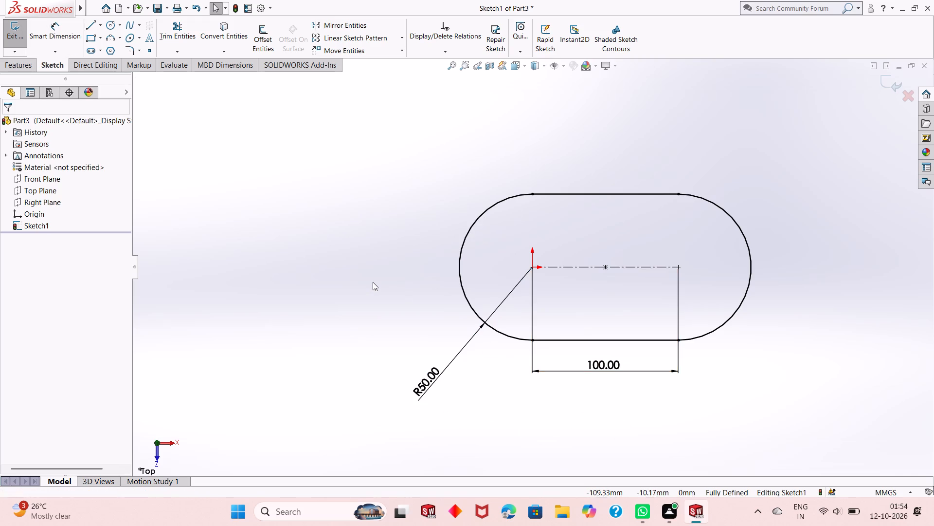
Extrude the slot profile as a blind boss with a depth of 15 mm.
scroll(549, 301, "up", 1)
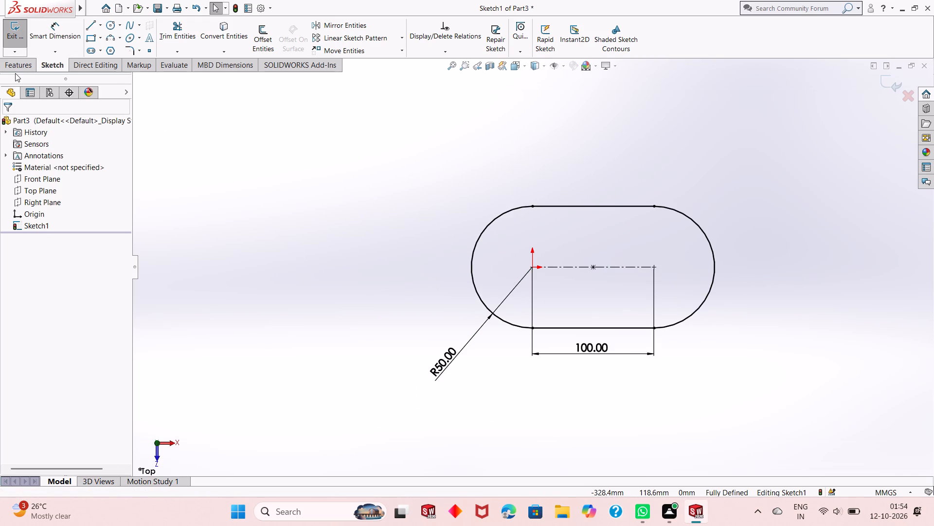
left_click(15, 66)
left_click(17, 37)
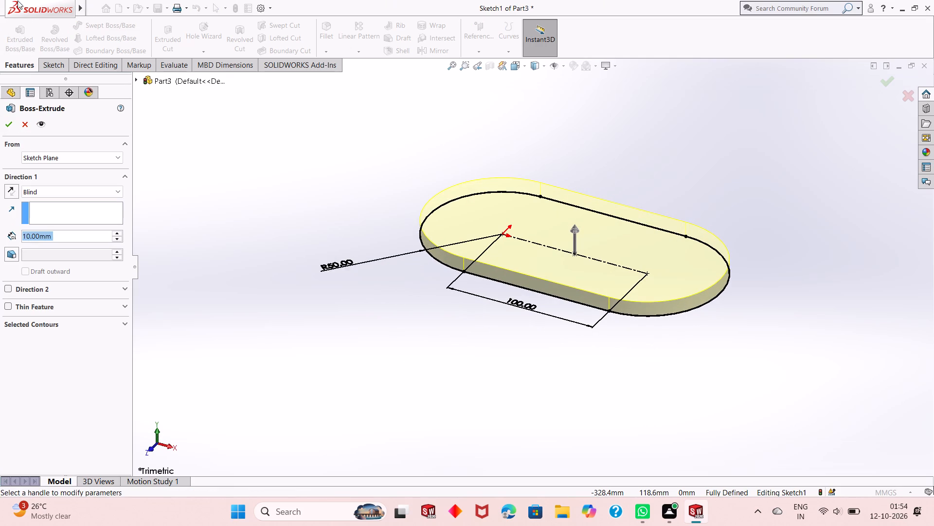
left_click(403, 146)
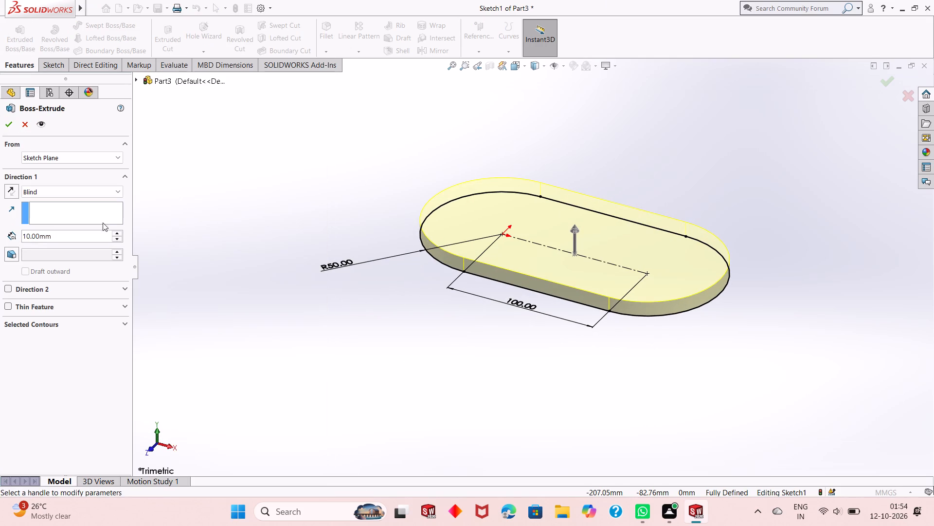
double_click(68, 238)
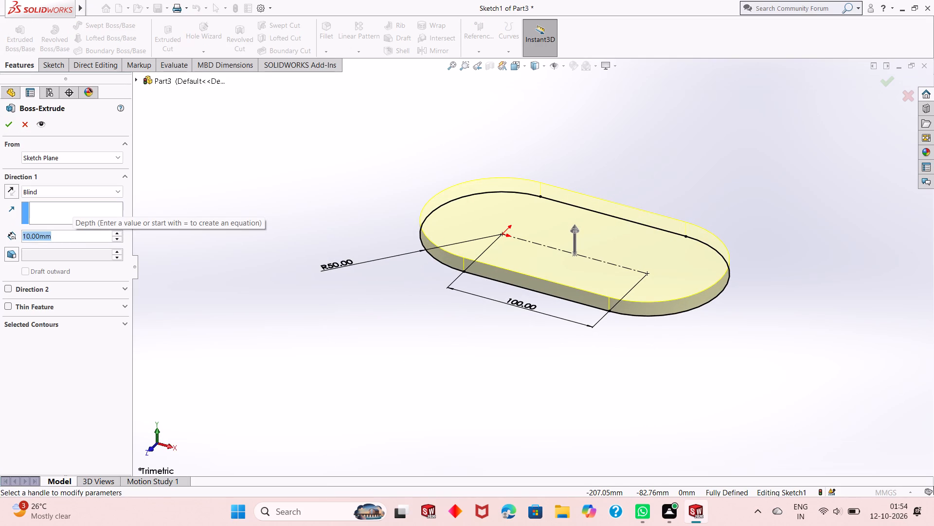
type("15")
key("Return")
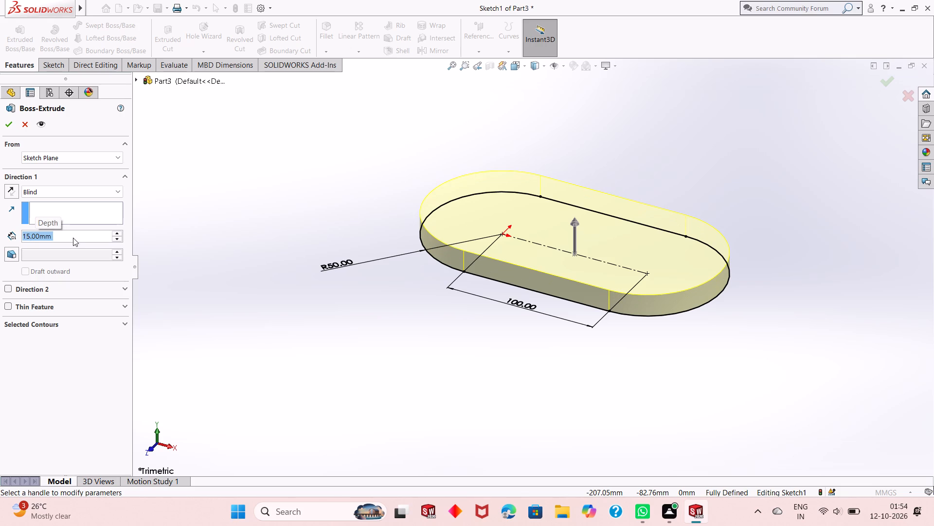
left_click(6, 124)
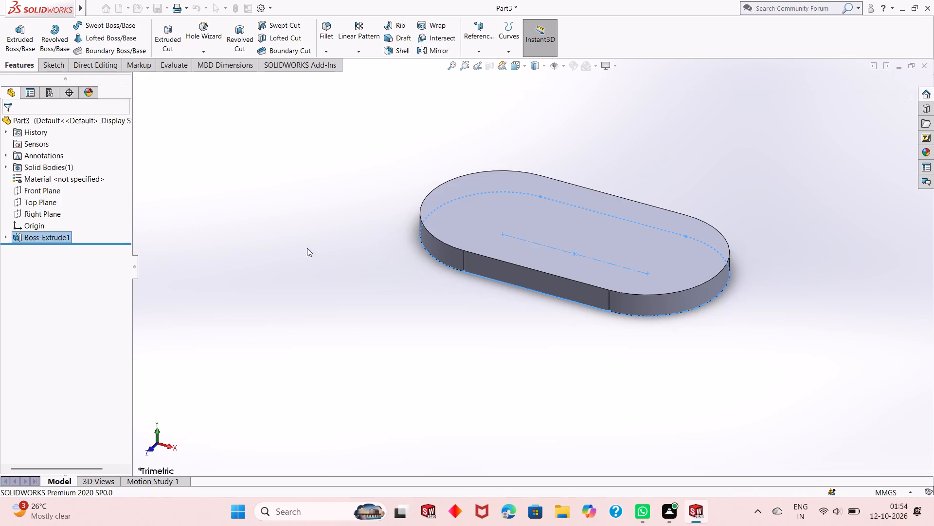
left_click(359, 272)
On the plate's top face, sketch two circles of about 16 mm radius, one centred on each rounded end's centre.
scroll(523, 264, "up", 2)
scroll(600, 230, "down", 3)
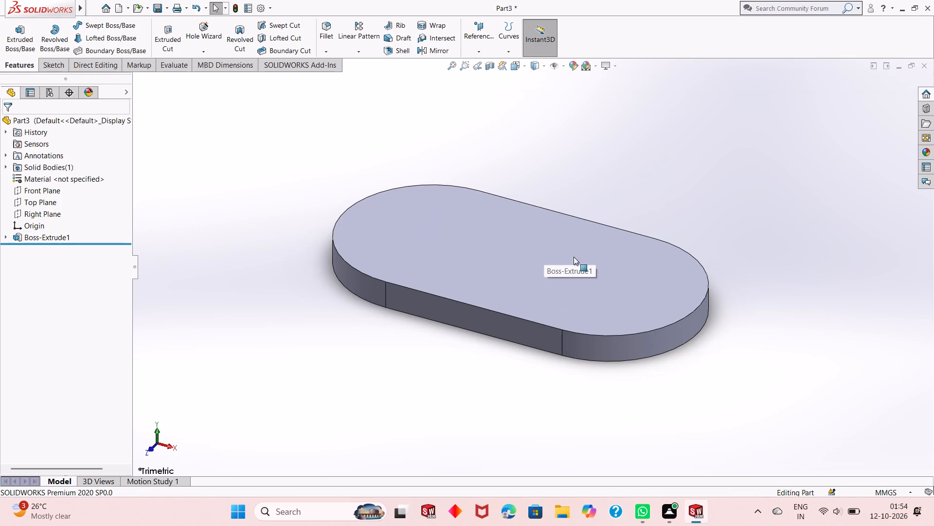
scroll(571, 260, "up", 1)
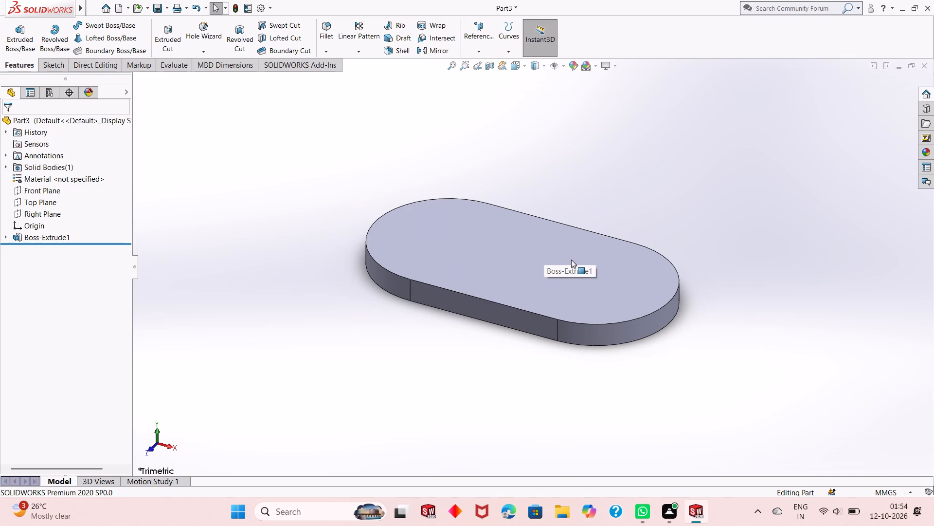
left_click(559, 253)
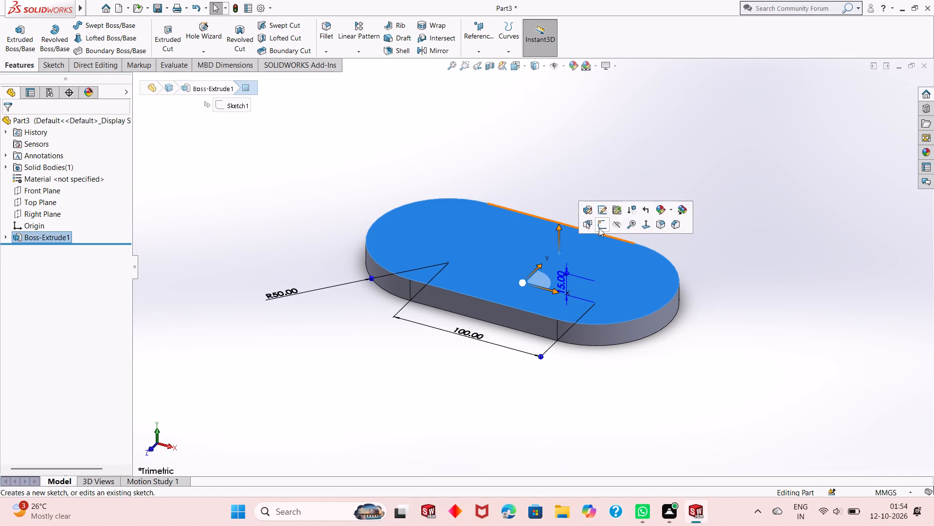
left_click(599, 228)
key("ctrl+8")
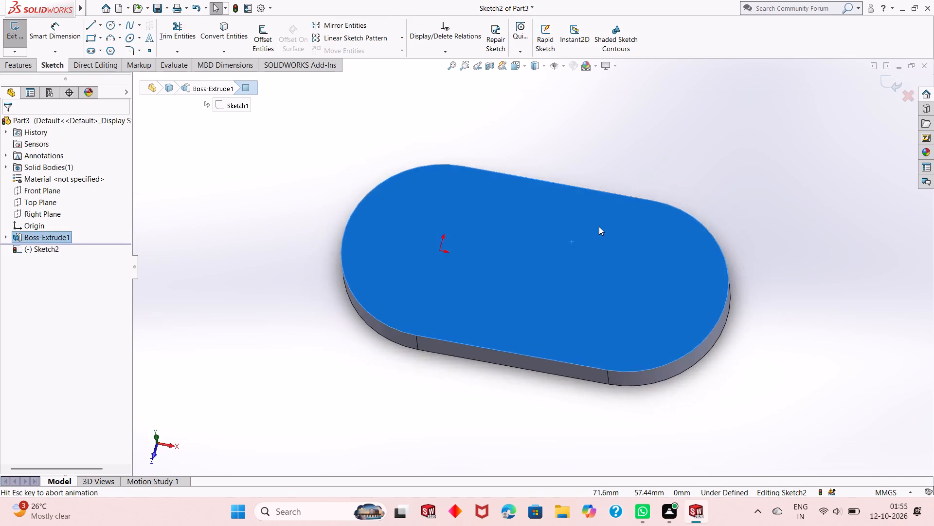
key("Escape")
scroll(574, 262, "up", 2)
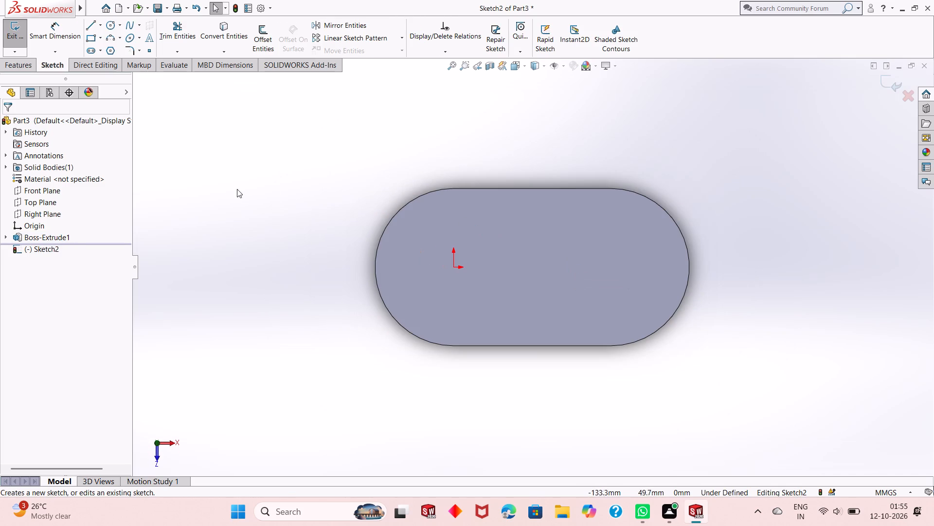
left_click(107, 28)
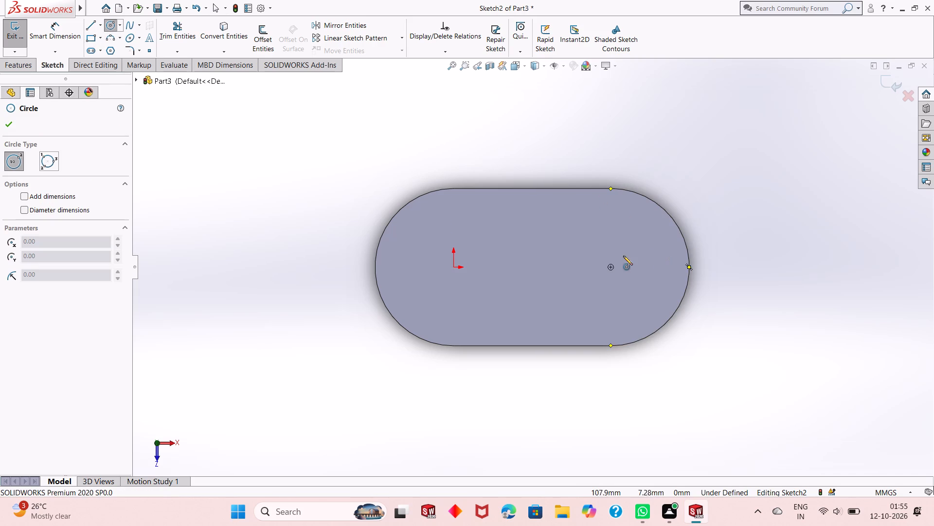
left_click(611, 266)
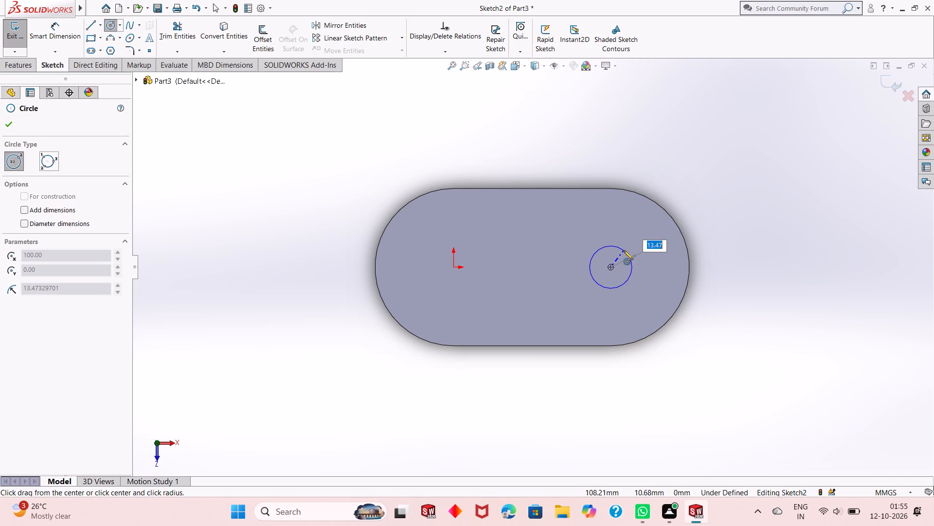
left_click(626, 247)
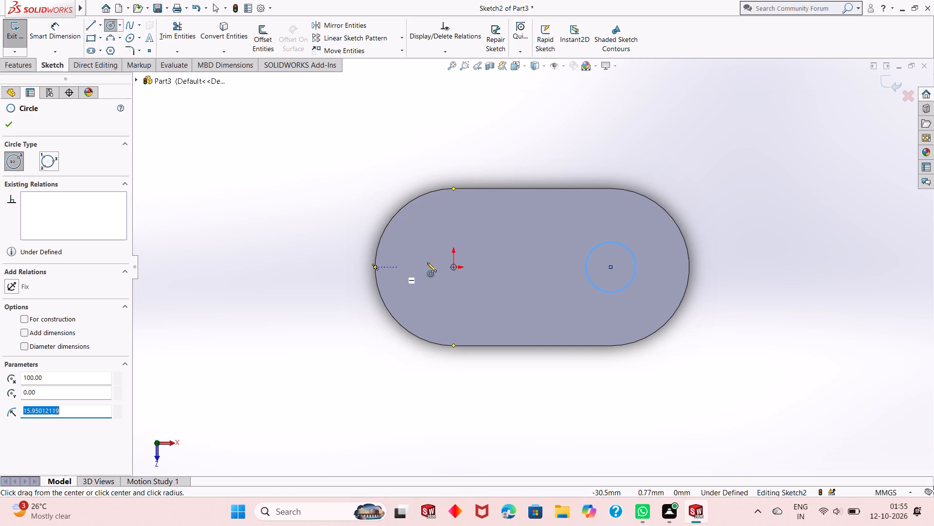
left_click(452, 265)
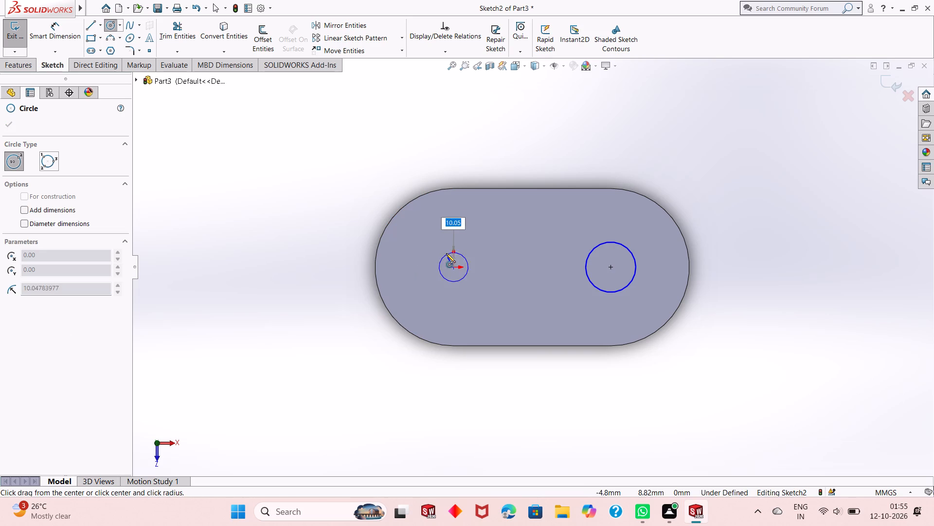
left_click(446, 243)
right_click(271, 177)
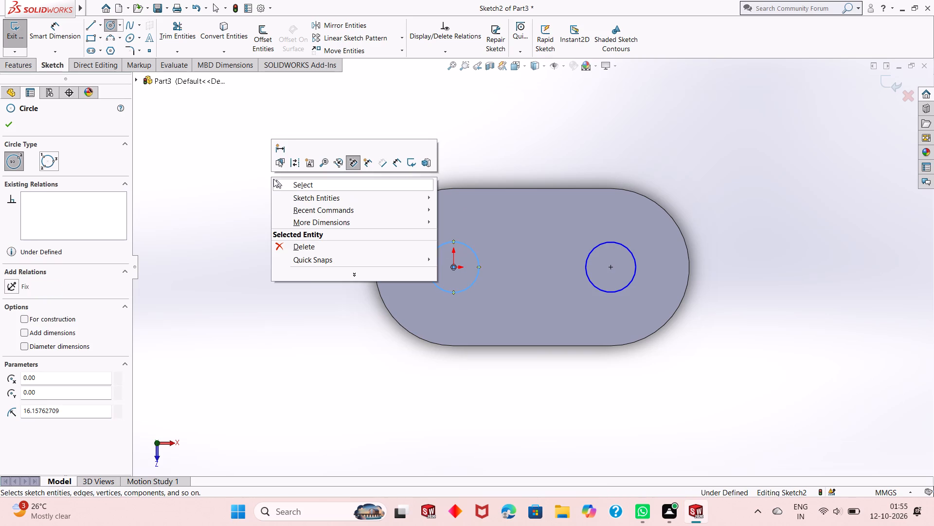
left_click(297, 183)
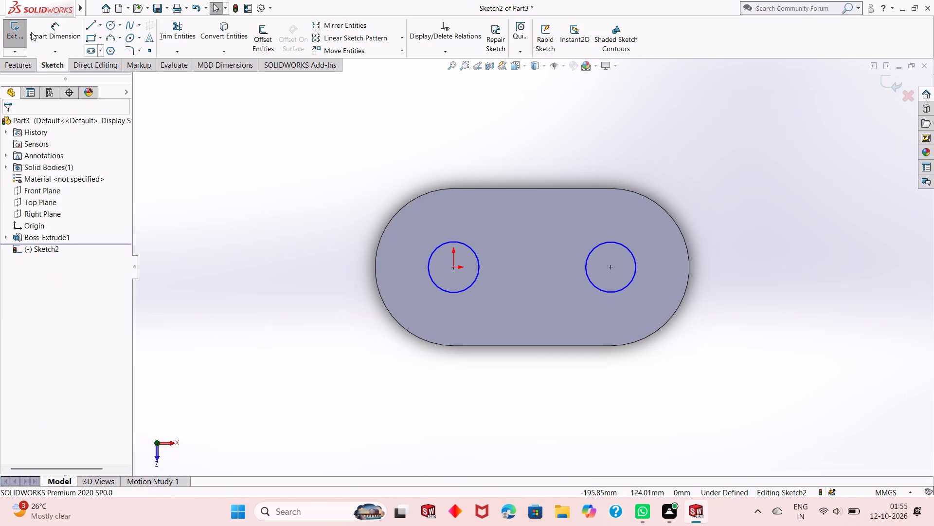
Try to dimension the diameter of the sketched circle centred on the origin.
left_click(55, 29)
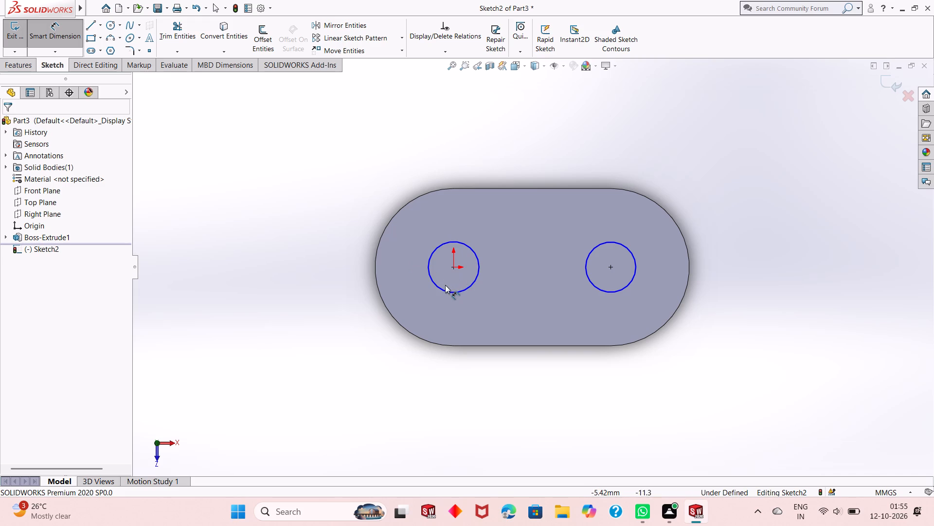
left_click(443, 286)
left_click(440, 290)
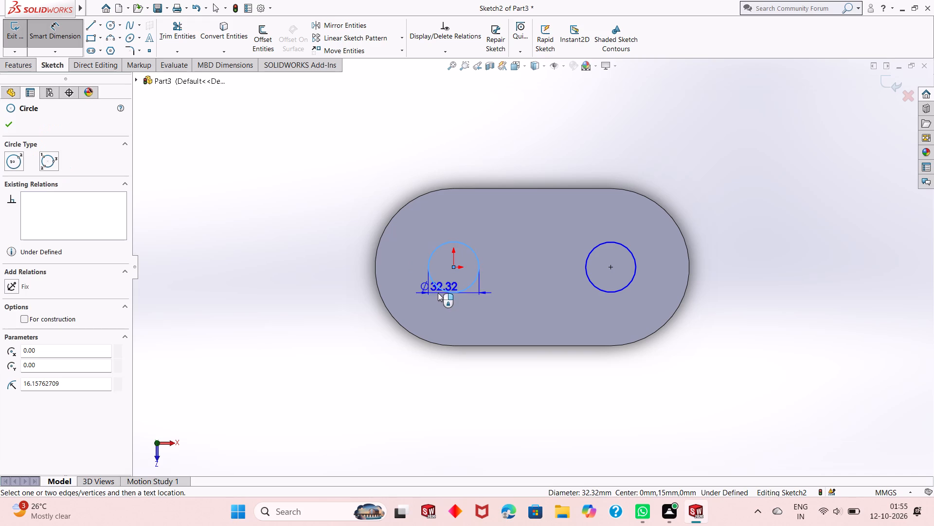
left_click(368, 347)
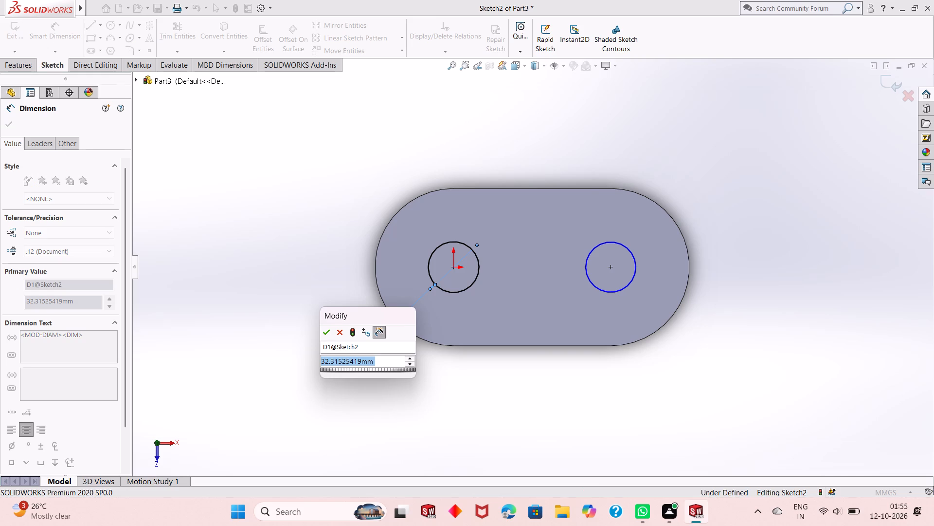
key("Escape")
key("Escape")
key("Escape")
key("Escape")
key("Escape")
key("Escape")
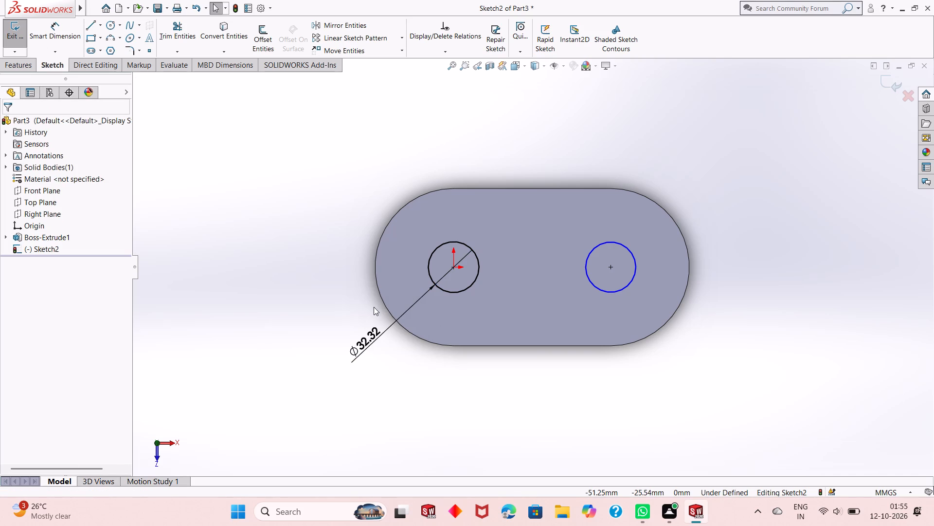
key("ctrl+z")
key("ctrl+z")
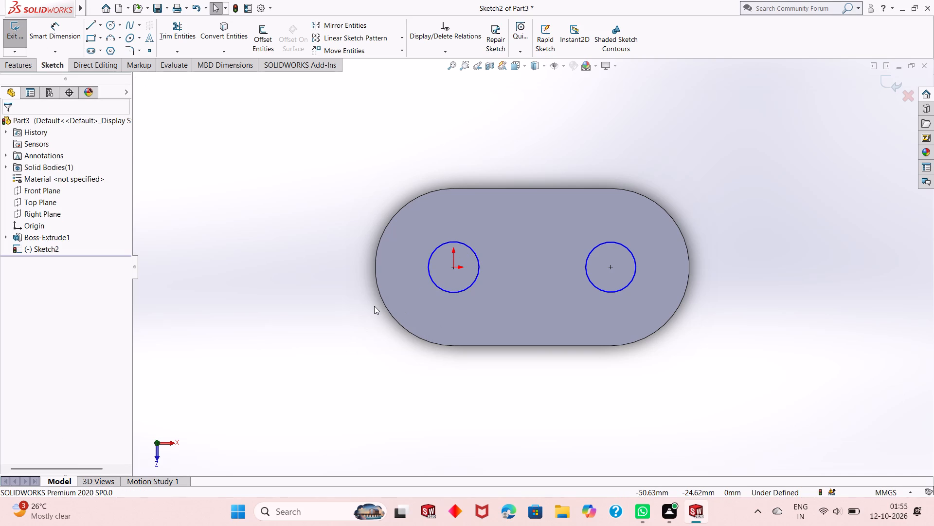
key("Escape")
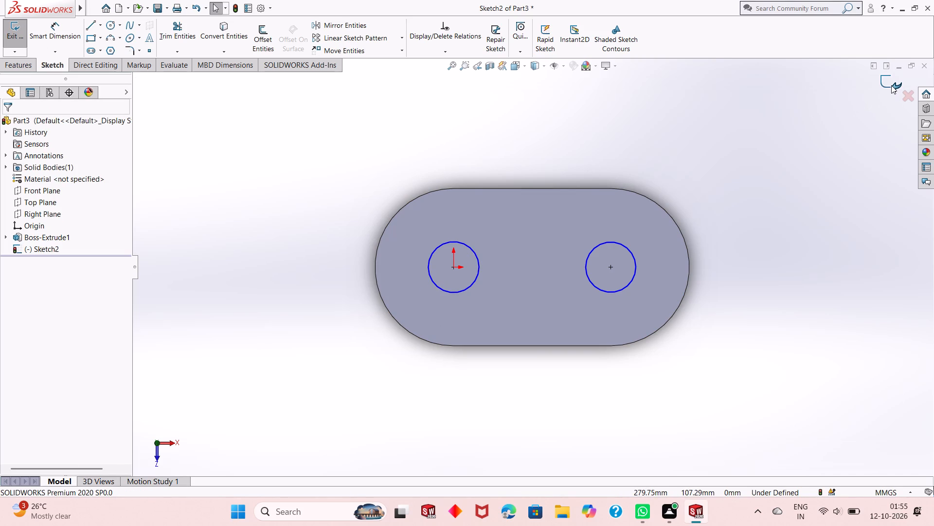
Open the plate's base slot sketch to check its profile and dimensions, and close it again.
left_click(891, 83)
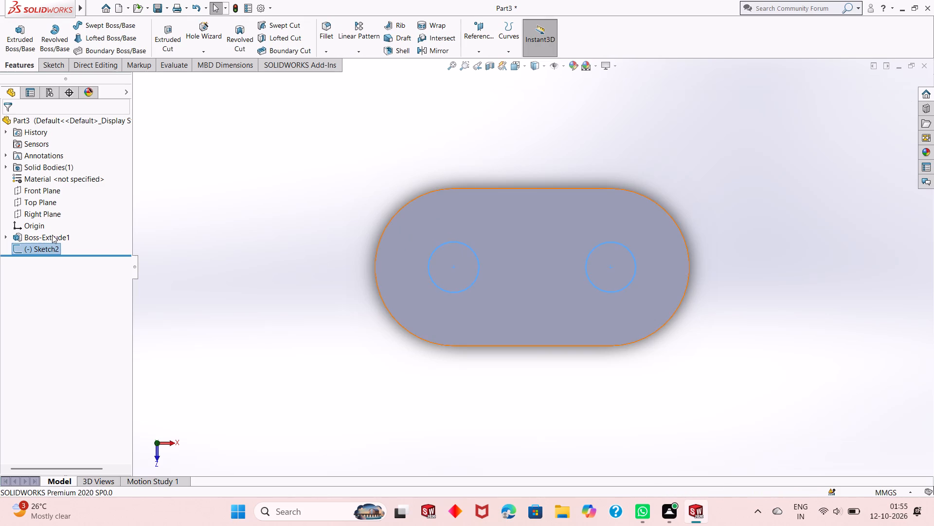
key("Escape")
left_click(7, 237)
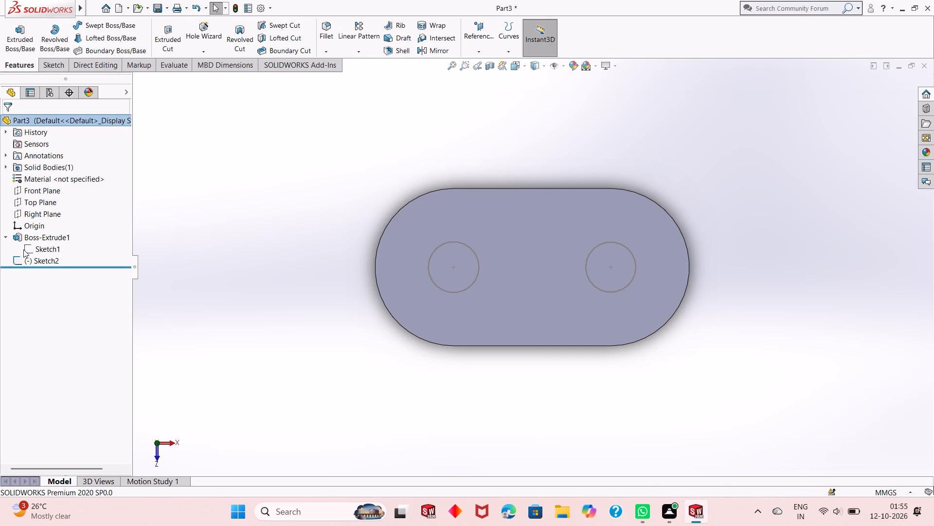
left_click(34, 245)
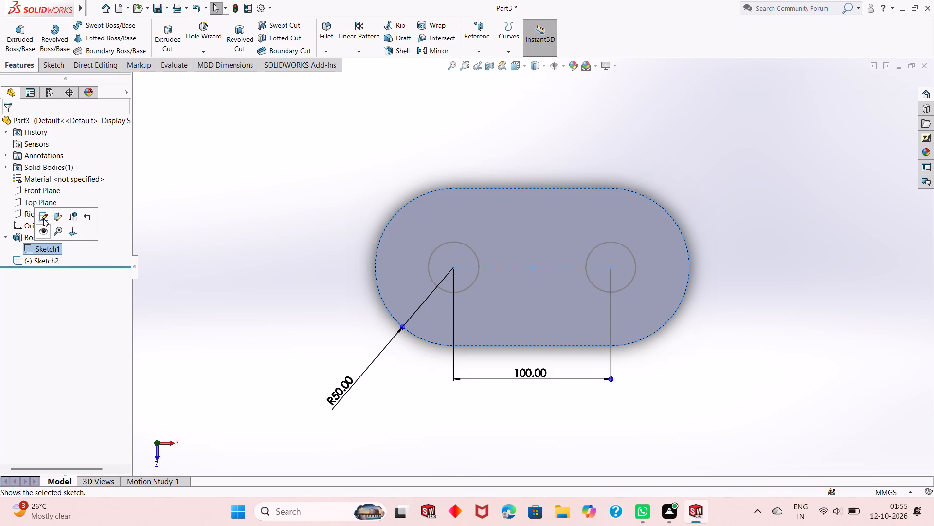
left_click(43, 218)
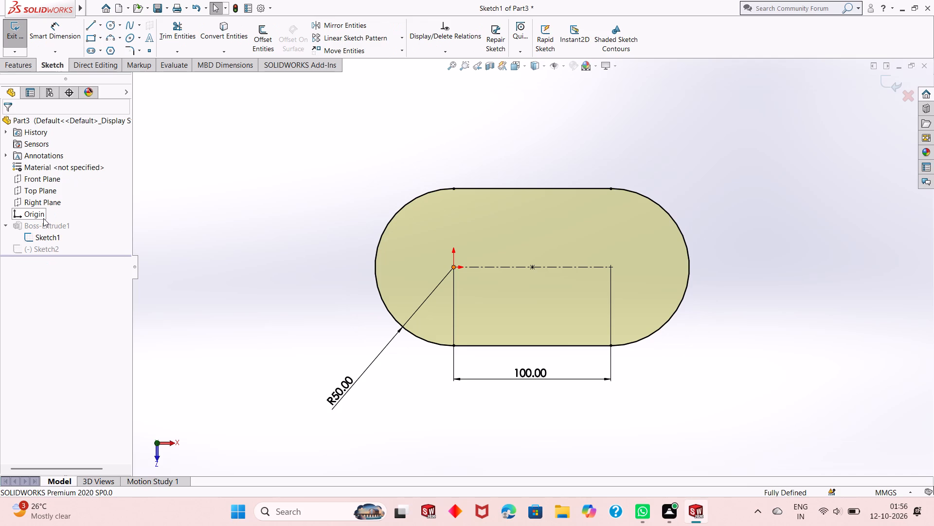
key("Escape")
key("Escape")
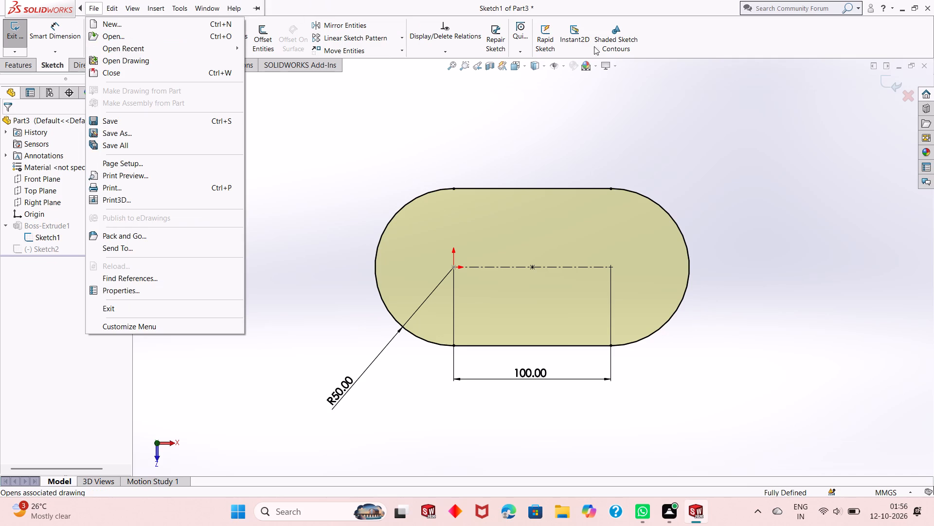
key("Escape")
left_click(883, 83)
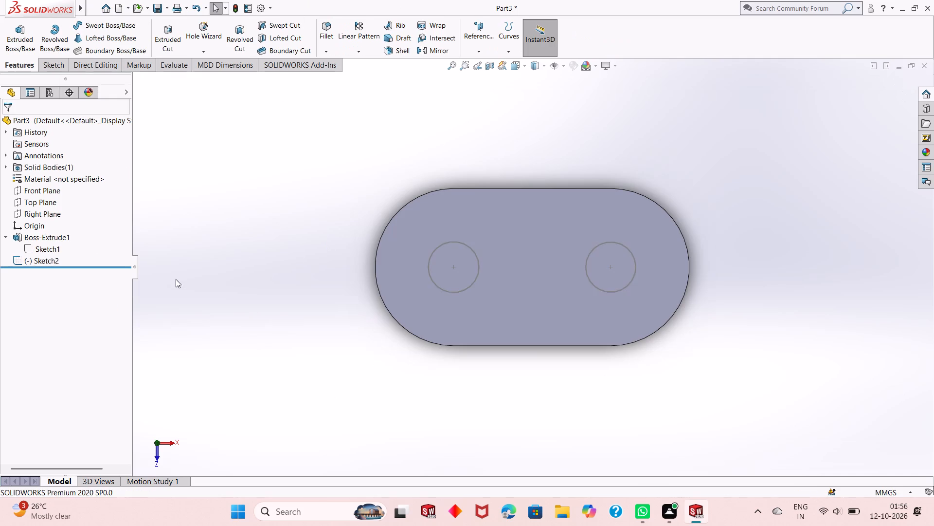
In the two-circle sketch, dimension the circle around the origin with a 30 mm diameter.
left_click(40, 261)
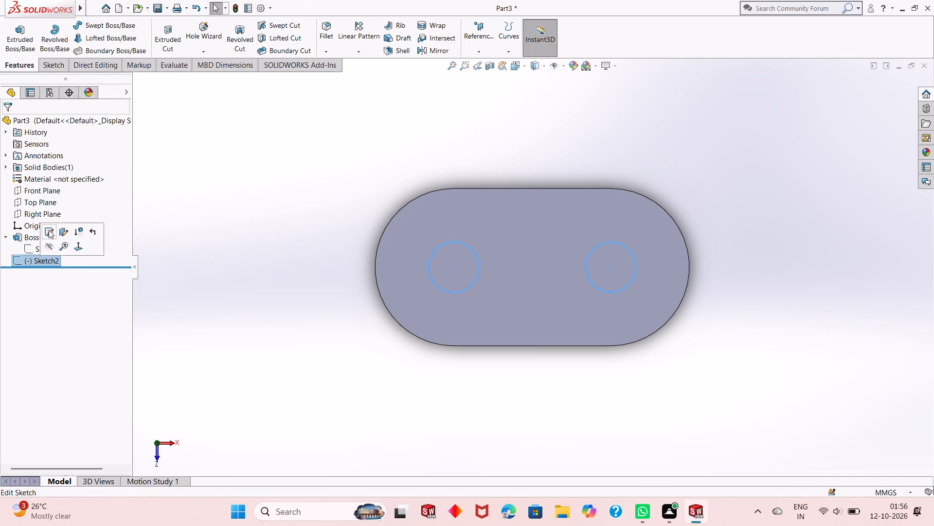
left_click(51, 231)
scroll(572, 306, "up", 1)
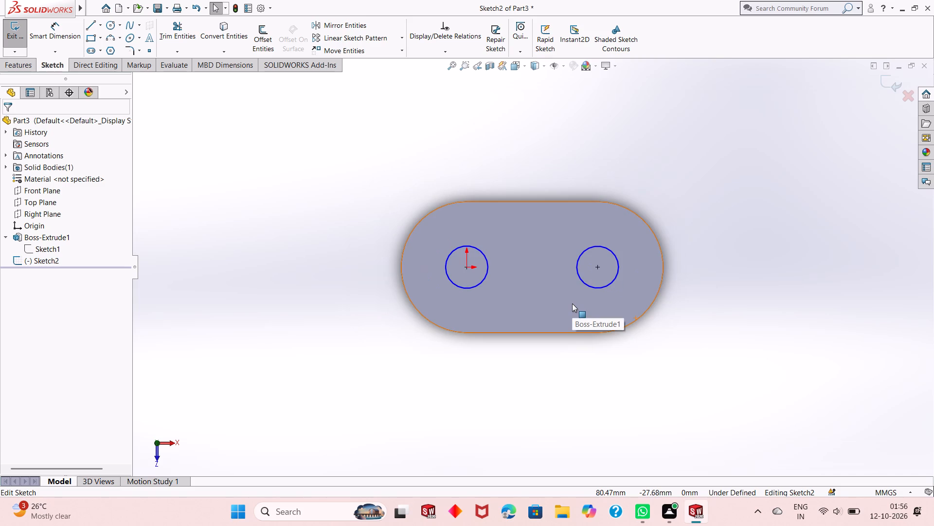
scroll(572, 303, "down", 1)
left_click(47, 28)
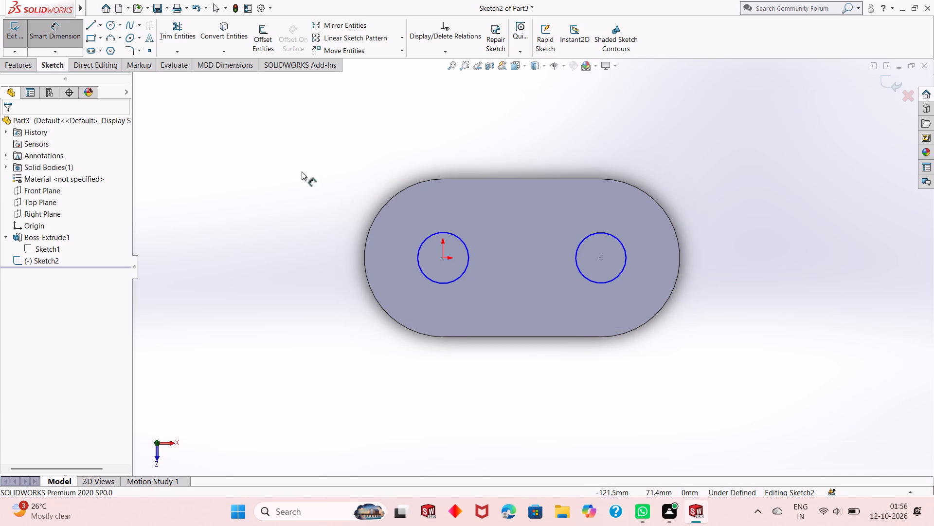
left_click(429, 279)
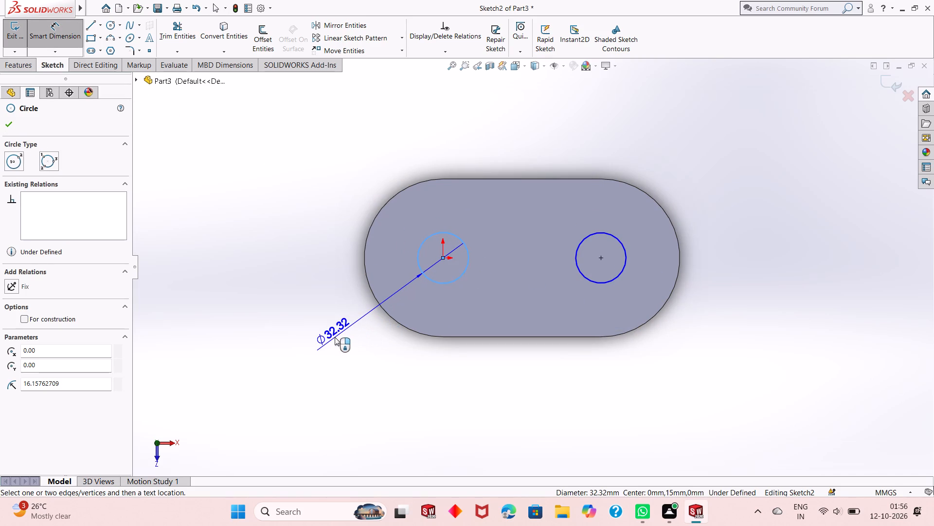
left_click(335, 337)
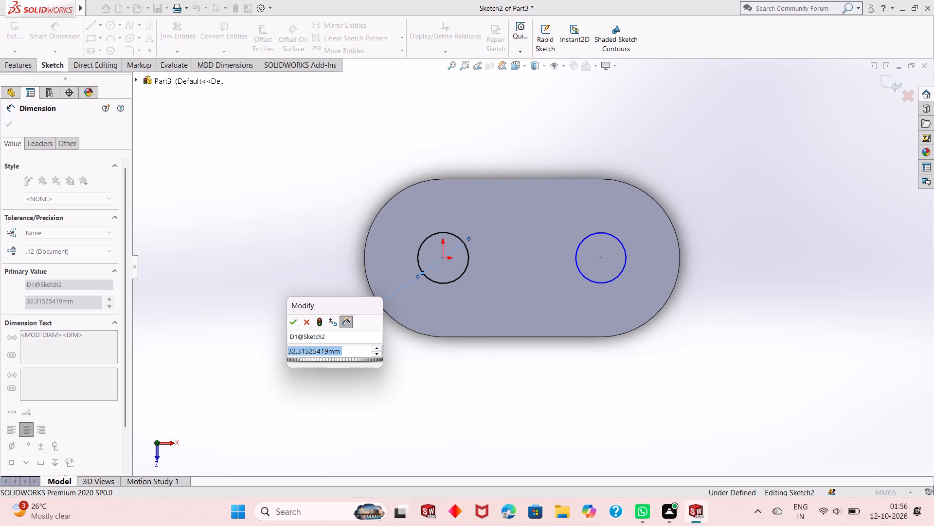
type("30")
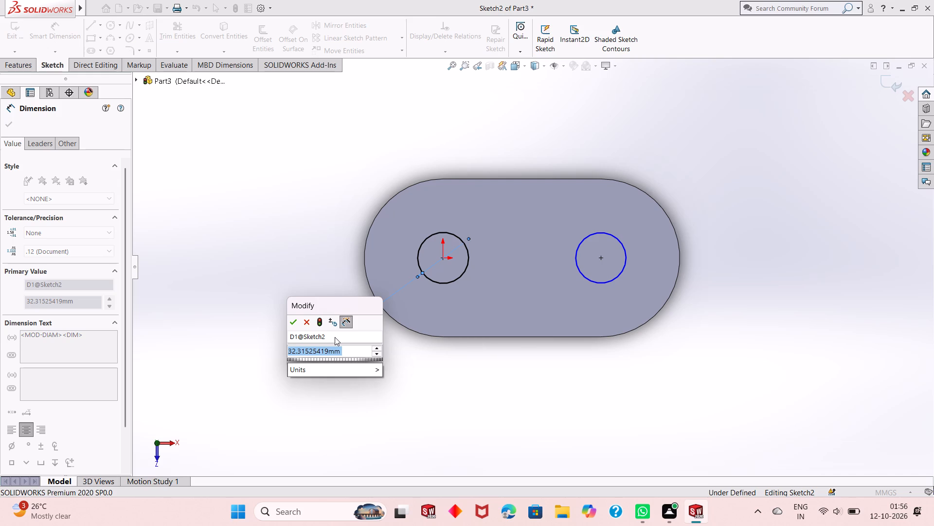
key("Return")
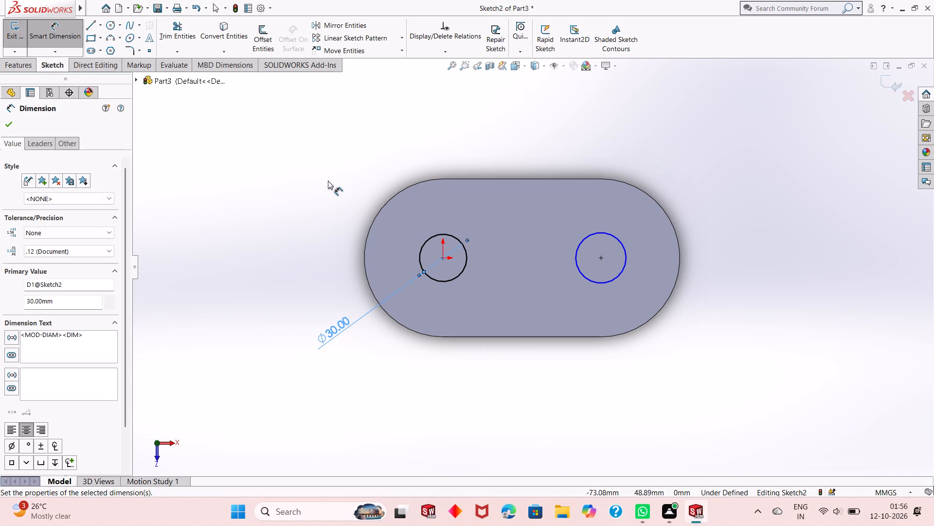
right_click(317, 120)
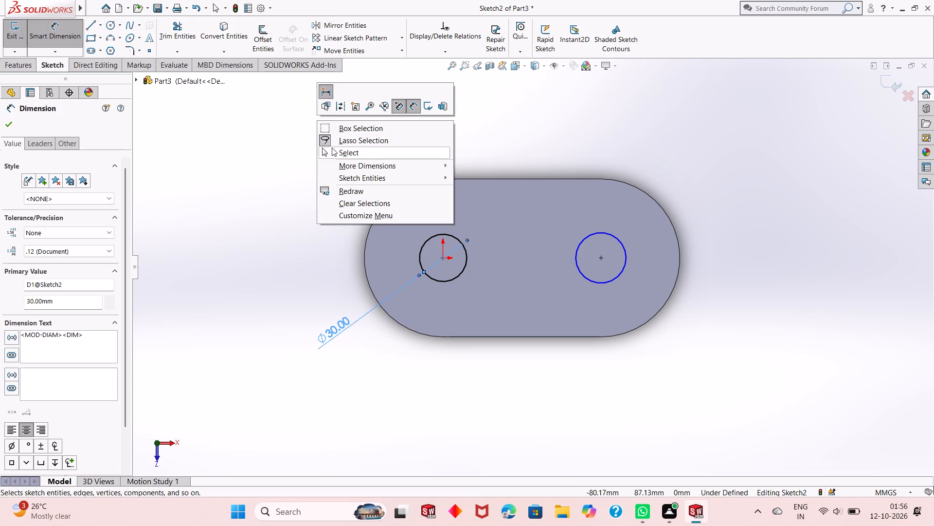
left_click(332, 148)
Add an Equal relation between the two sketched circles.
left_click(437, 280)
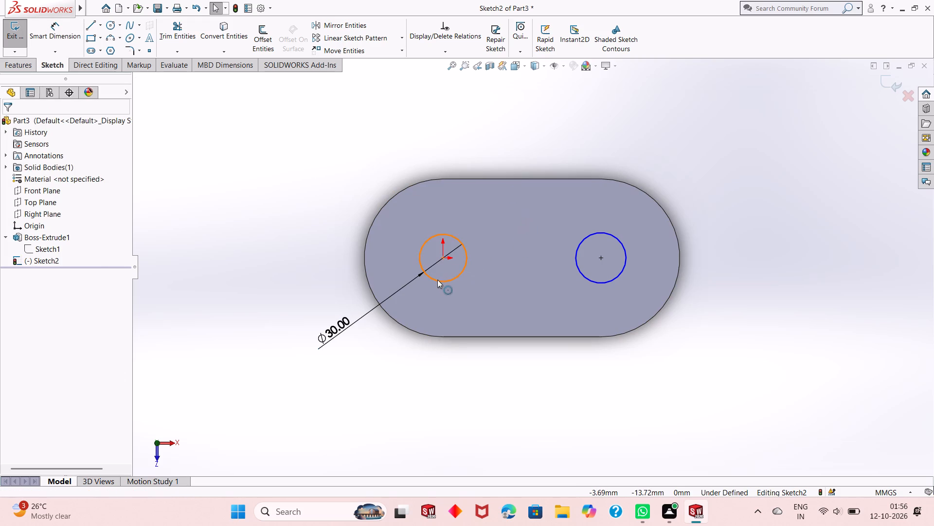
left_click(593, 233, "ctrl")
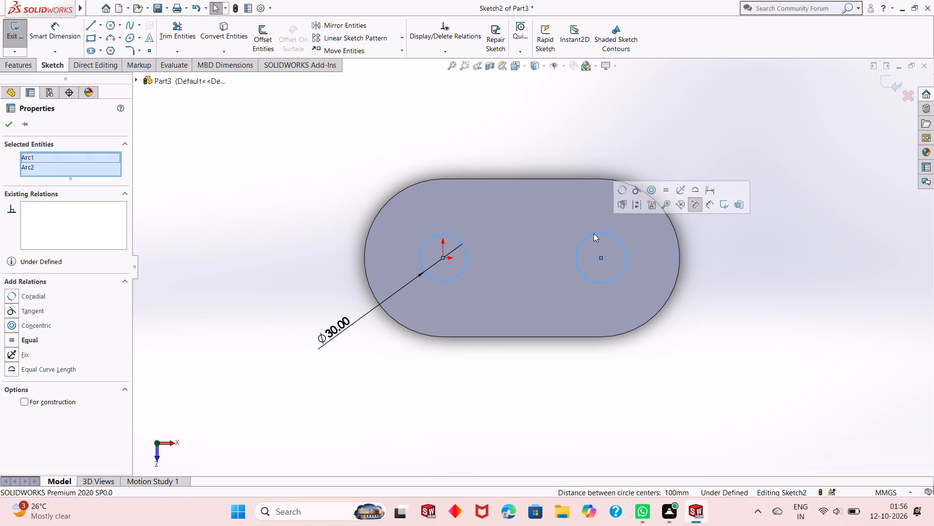
left_click(666, 188)
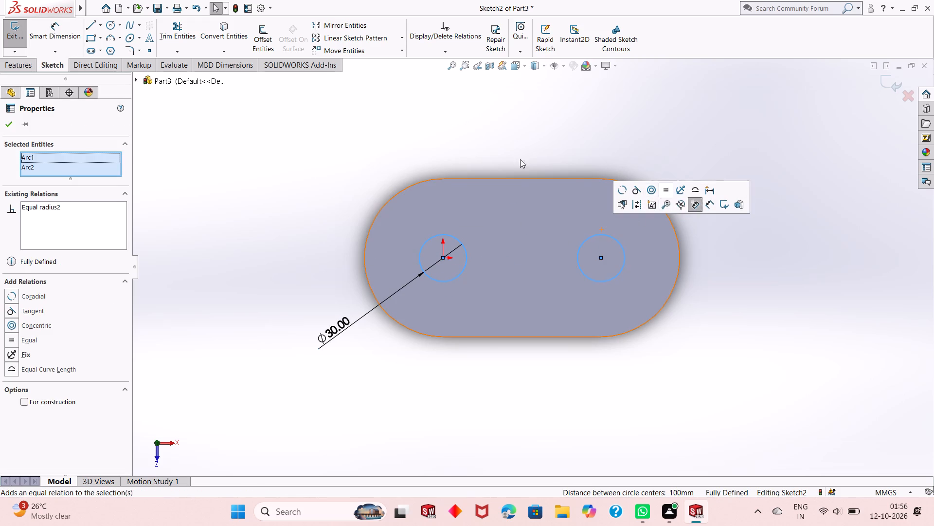
left_click(14, 125)
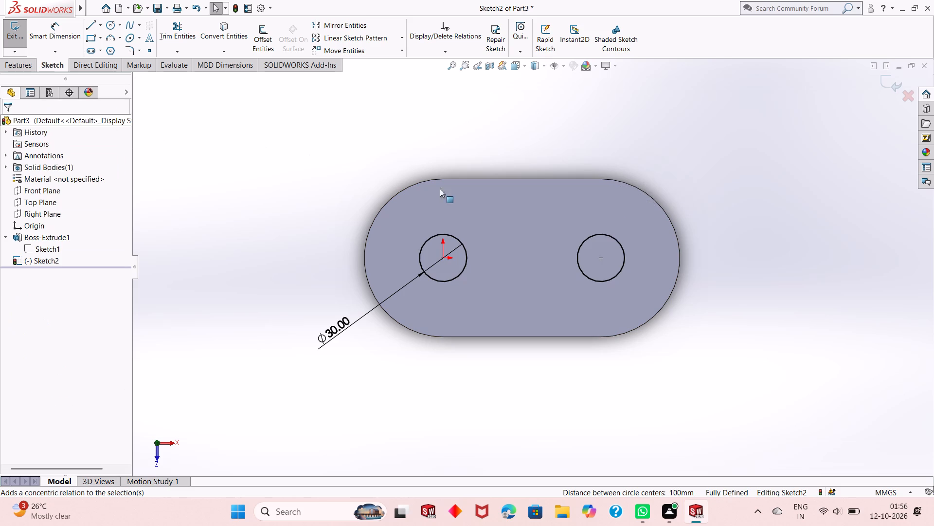
Cut-extrude the two circles as blind holes 15 mm deep into the plate.
scroll(591, 258, "down", 2)
scroll(519, 274, "up", 2)
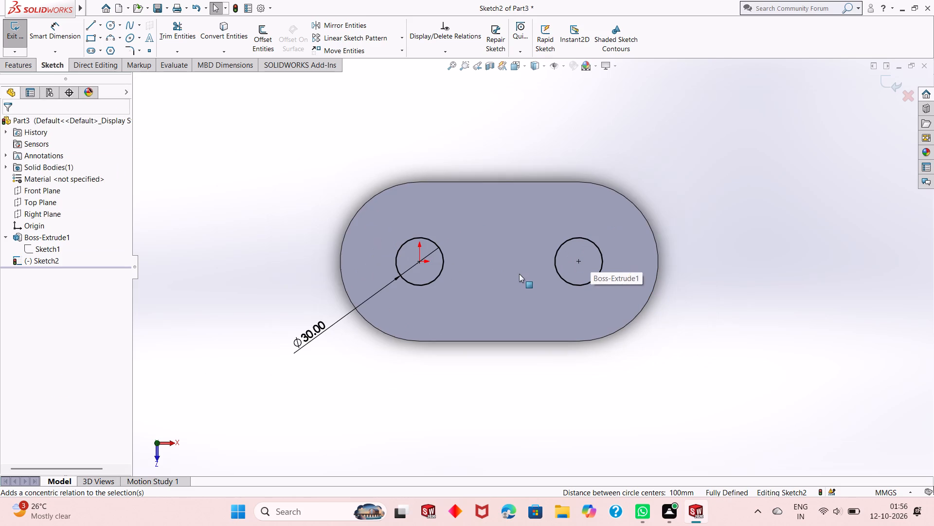
left_click(14, 66)
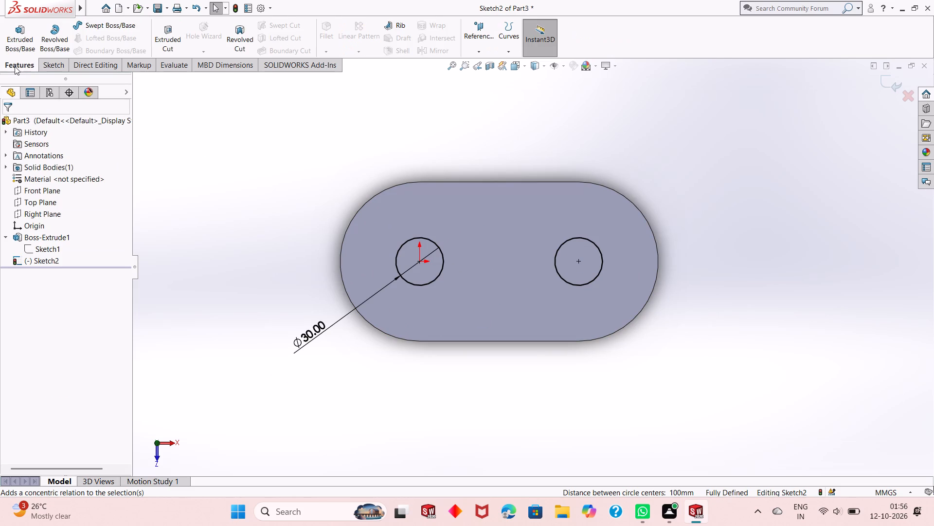
left_click(164, 39)
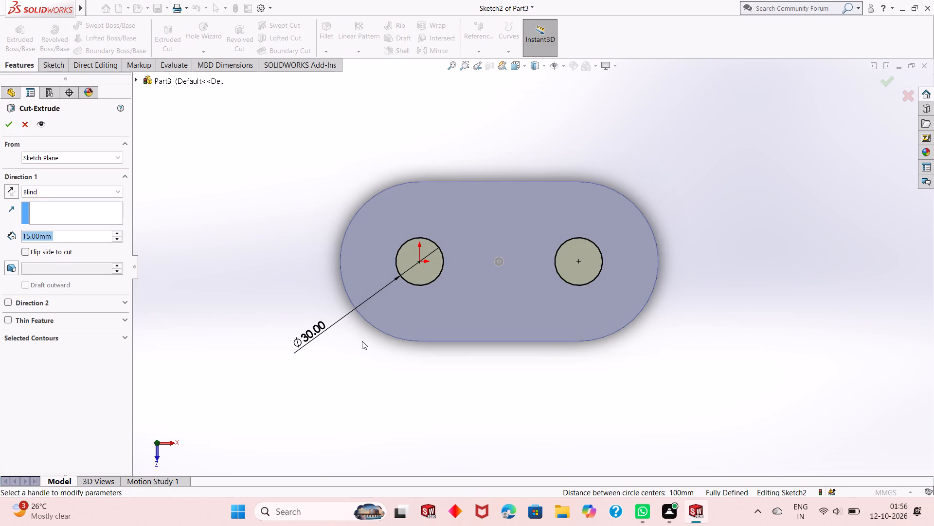
middle_click_drag(362, 341, 349, 190)
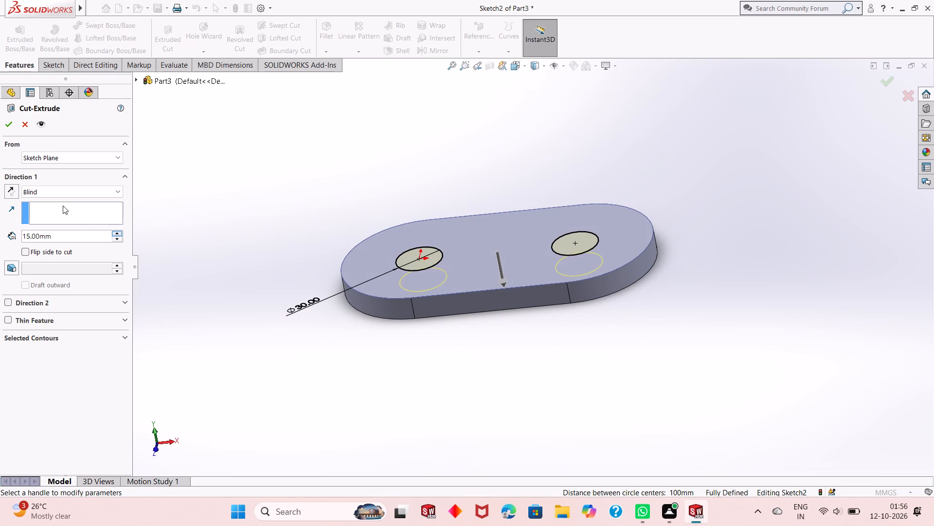
left_click(9, 127)
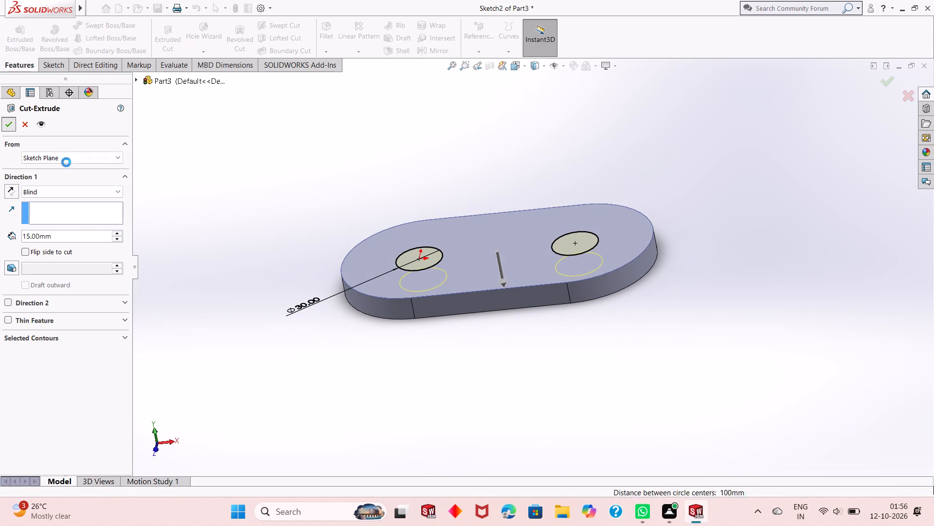
middle_click_drag(409, 212, 420, 248)
left_click(444, 176)
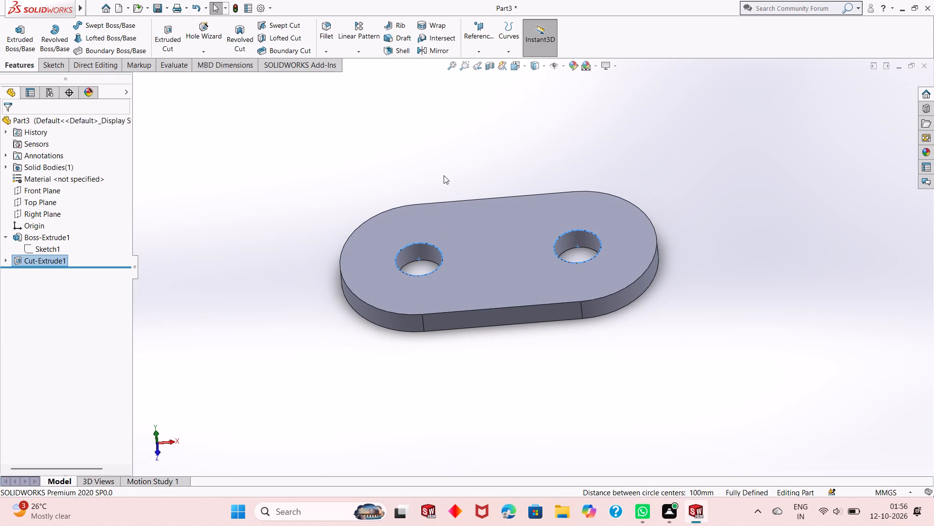
middle_click_drag(444, 175, 448, 172)
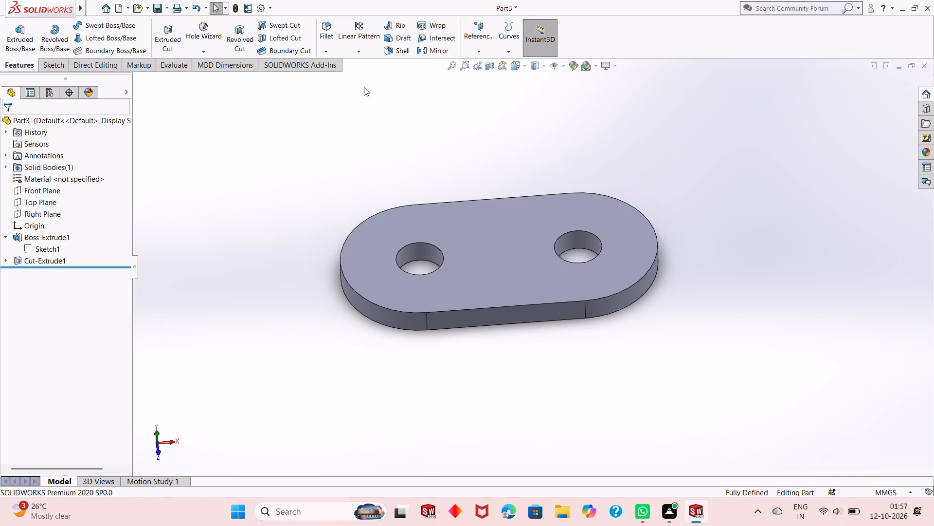
Create a reference plane offset 90 mm above the Top Plane.
left_click(40, 206)
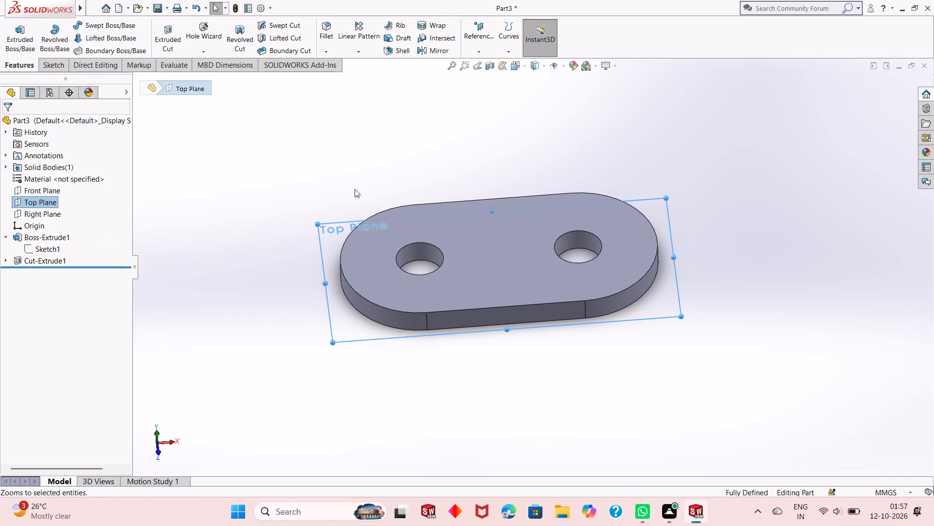
middle_click_drag(360, 186, 369, 122)
left_click(478, 50)
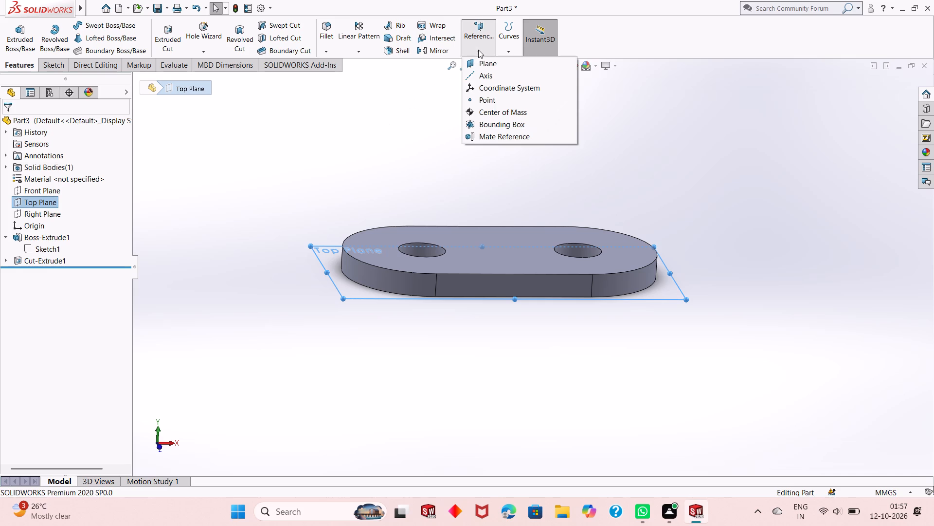
left_click(491, 65)
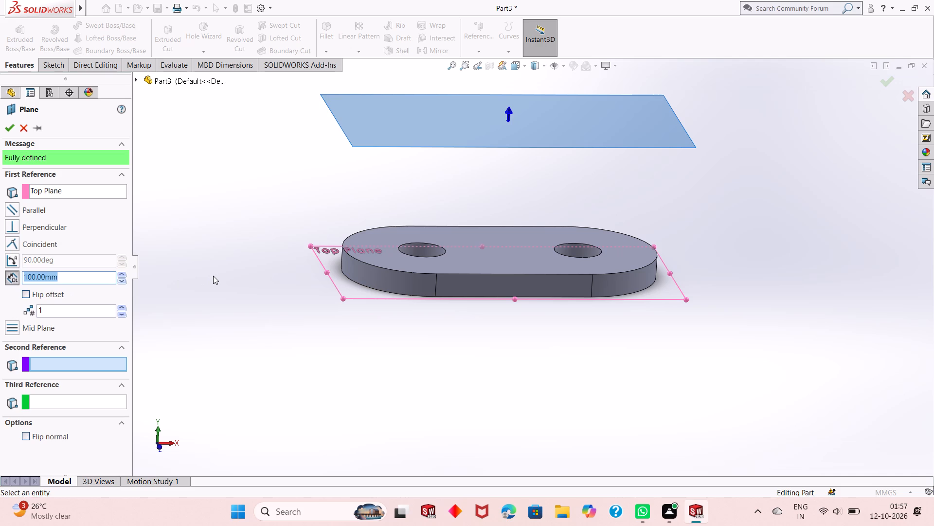
type("90")
key("Return")
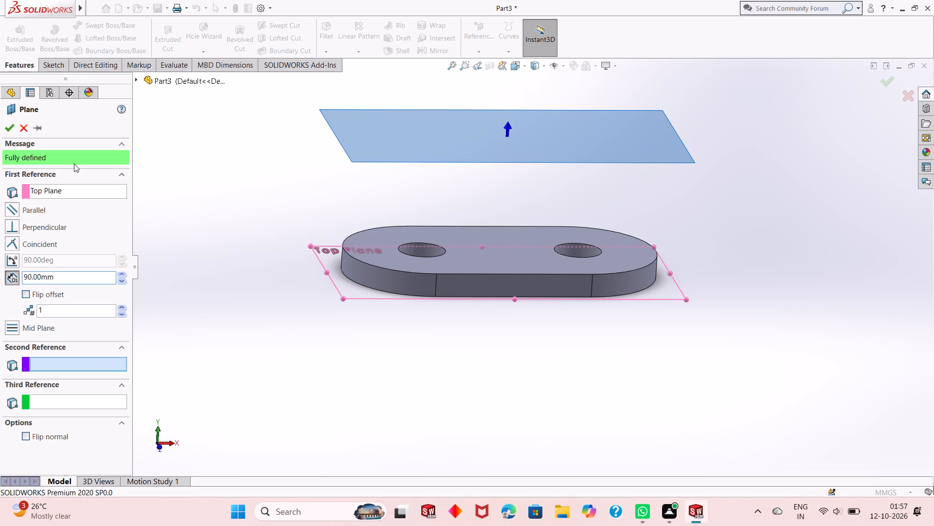
left_click(3, 130)
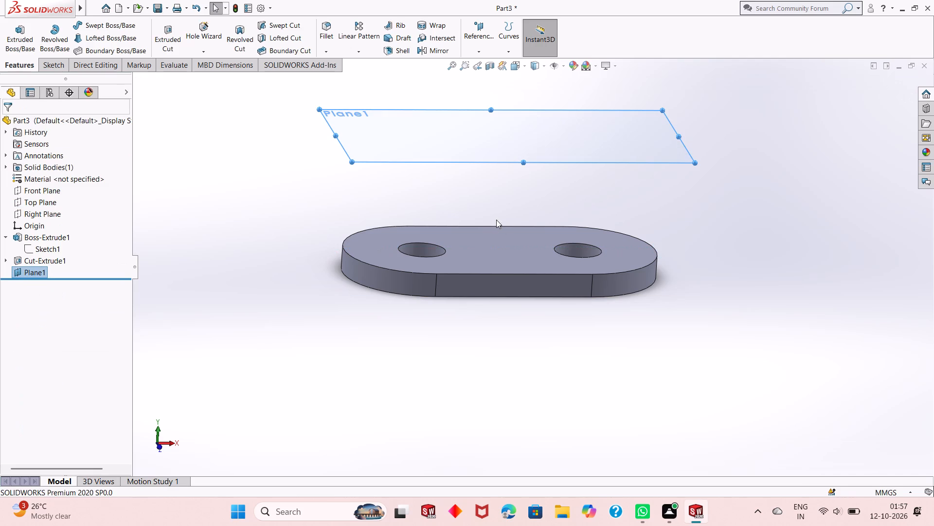
Start a sketch on the new offset plane and view it face-on.
right_click(553, 139)
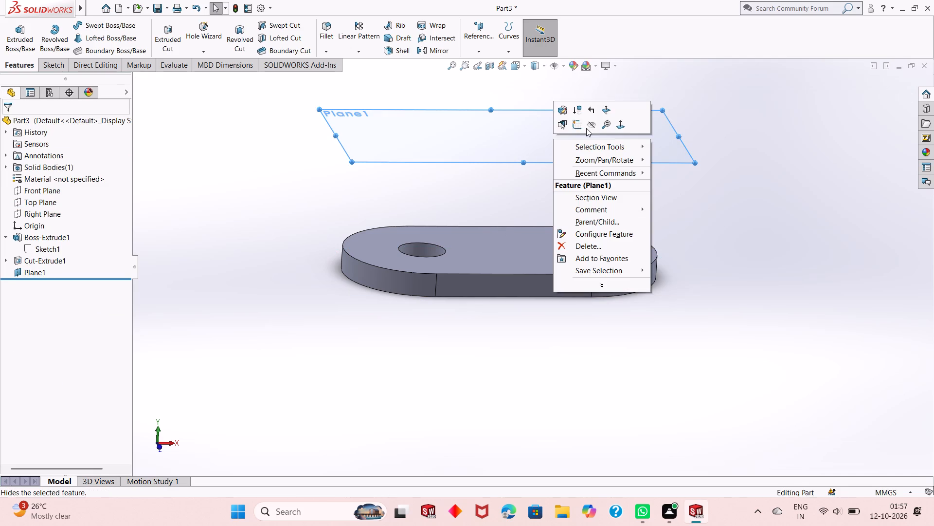
left_click(575, 126)
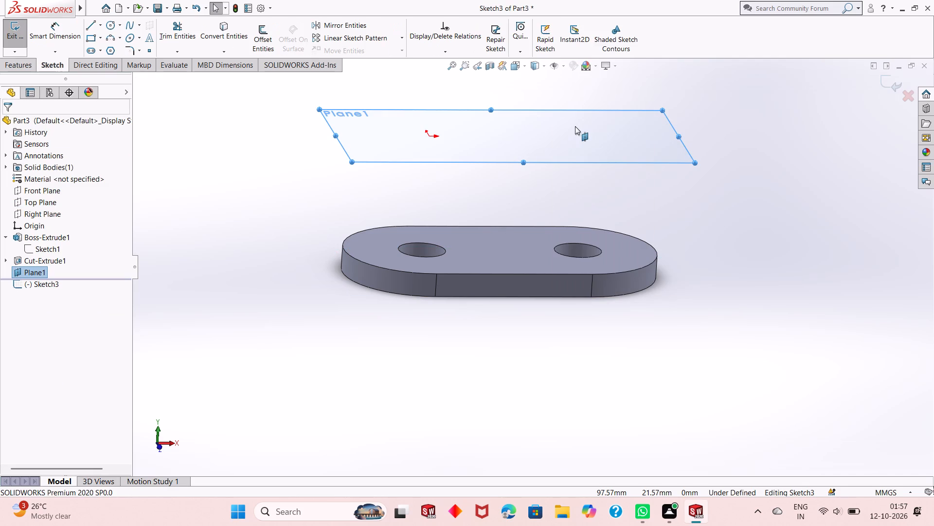
key("ctrl+8")
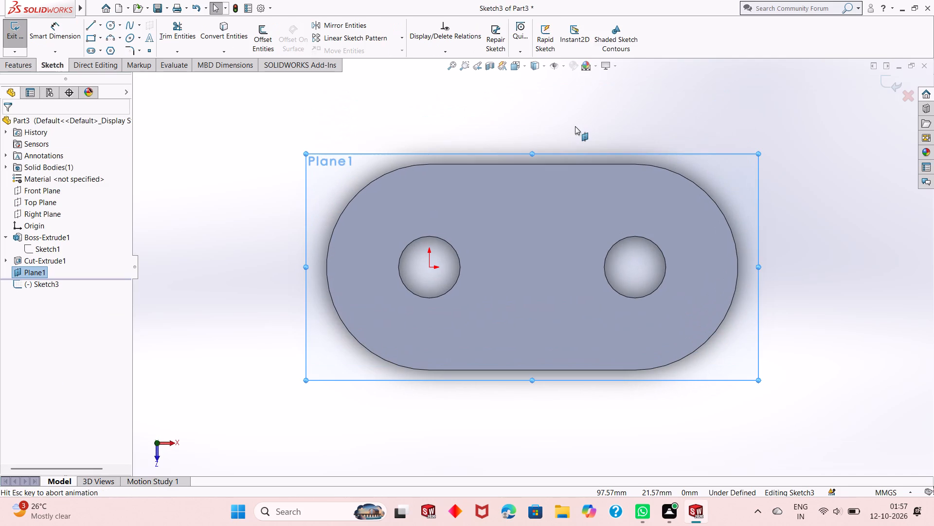
scroll(536, 192, "up", 2)
left_click(278, 178)
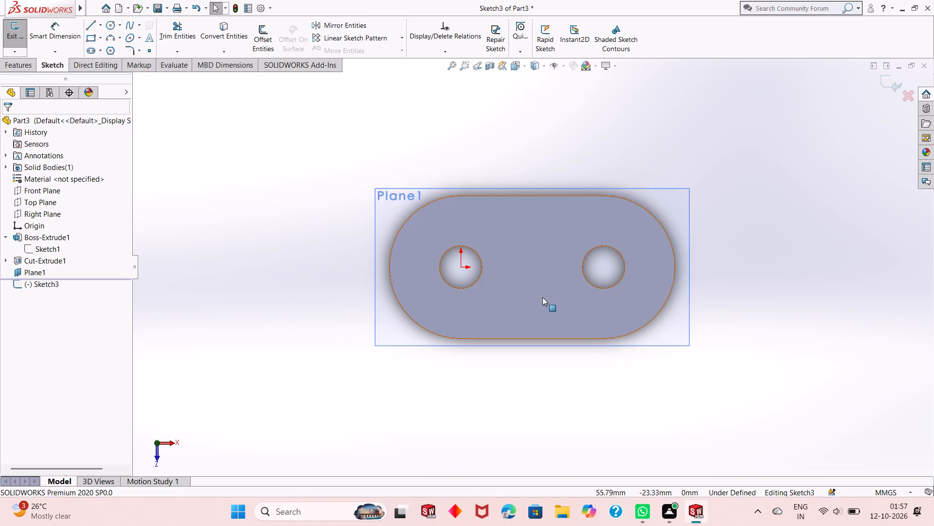
scroll(542, 297, "down", 1)
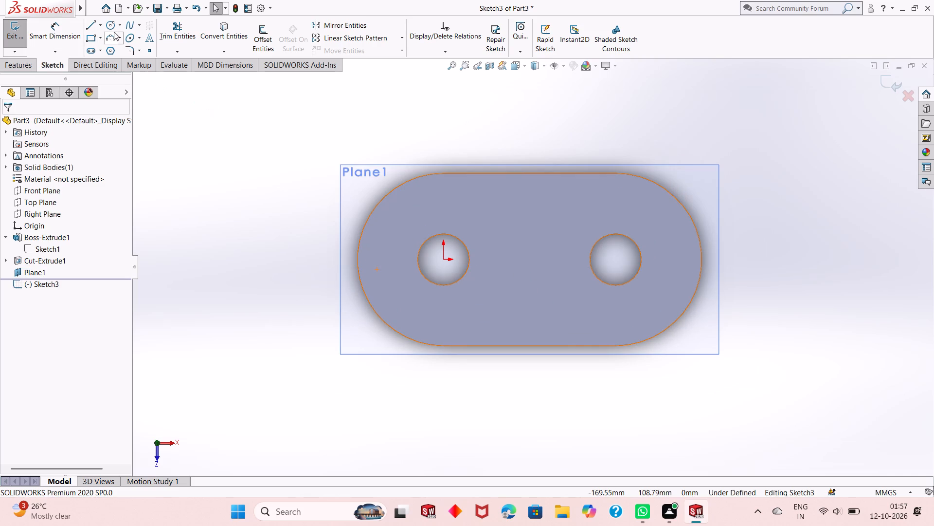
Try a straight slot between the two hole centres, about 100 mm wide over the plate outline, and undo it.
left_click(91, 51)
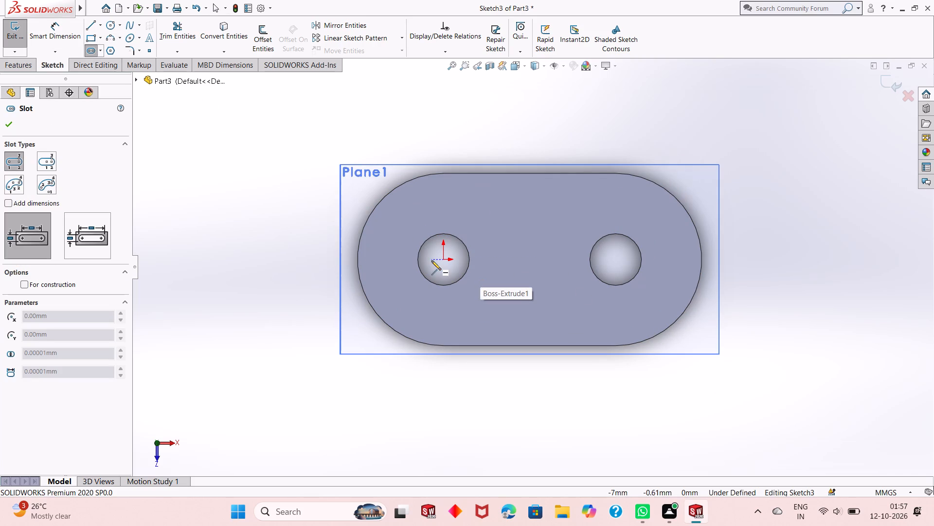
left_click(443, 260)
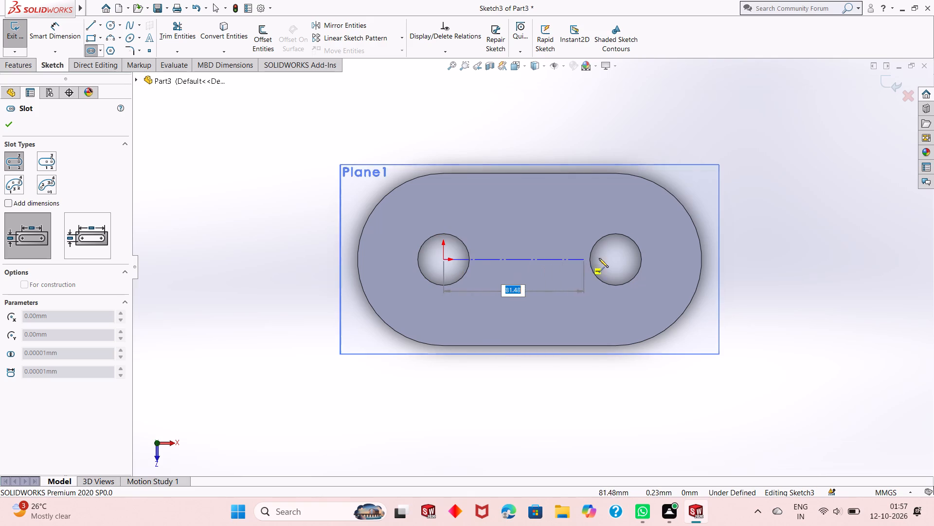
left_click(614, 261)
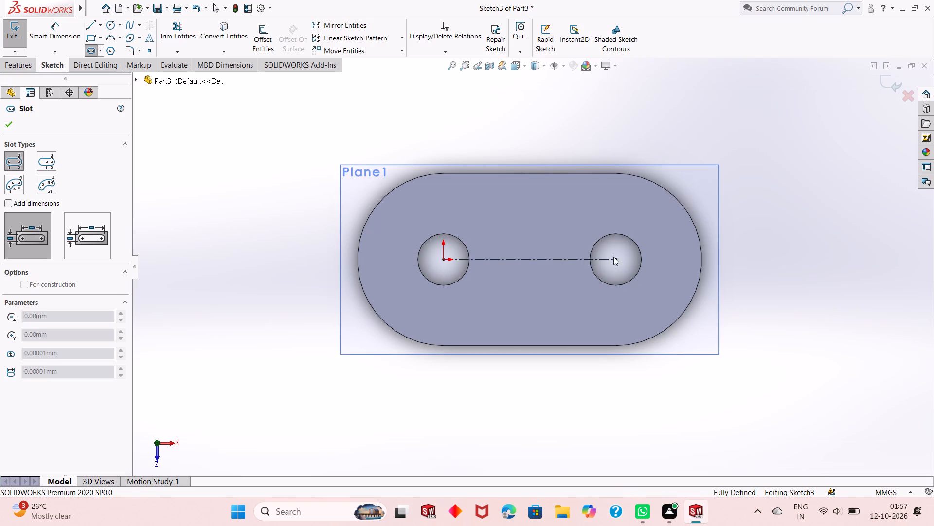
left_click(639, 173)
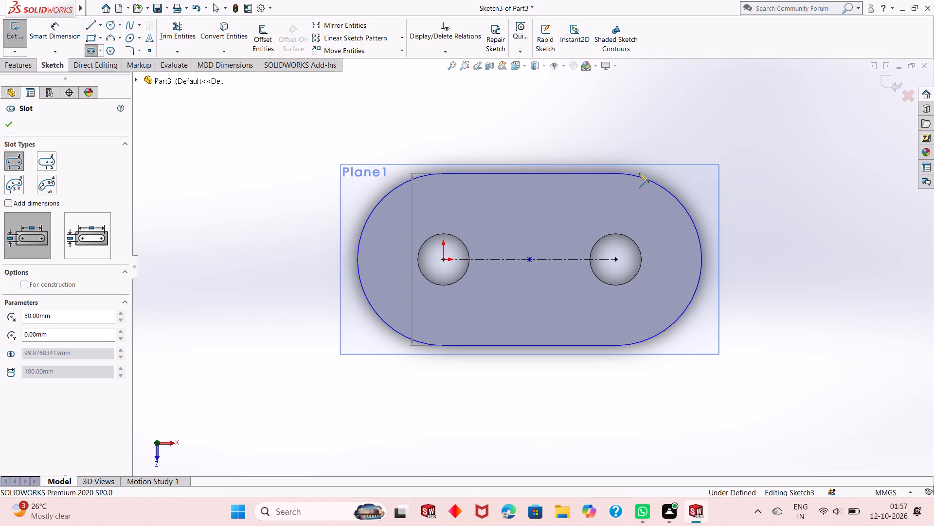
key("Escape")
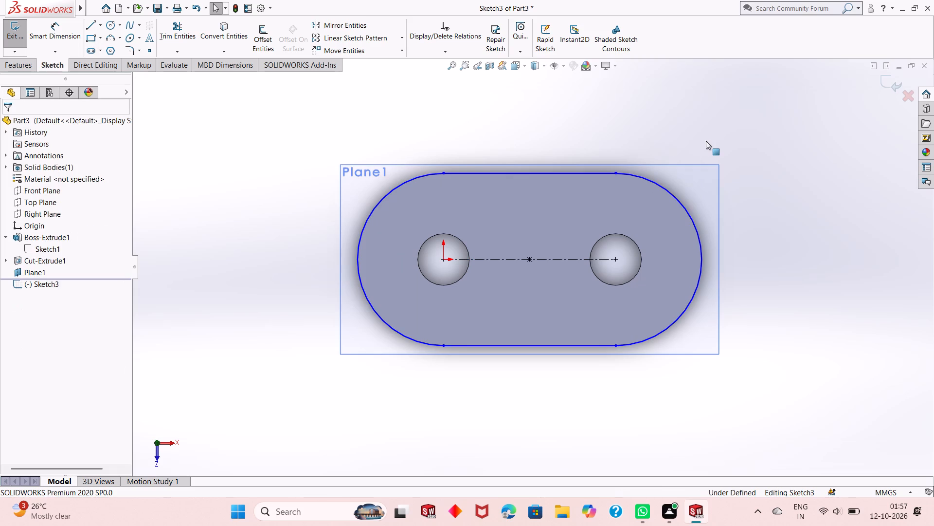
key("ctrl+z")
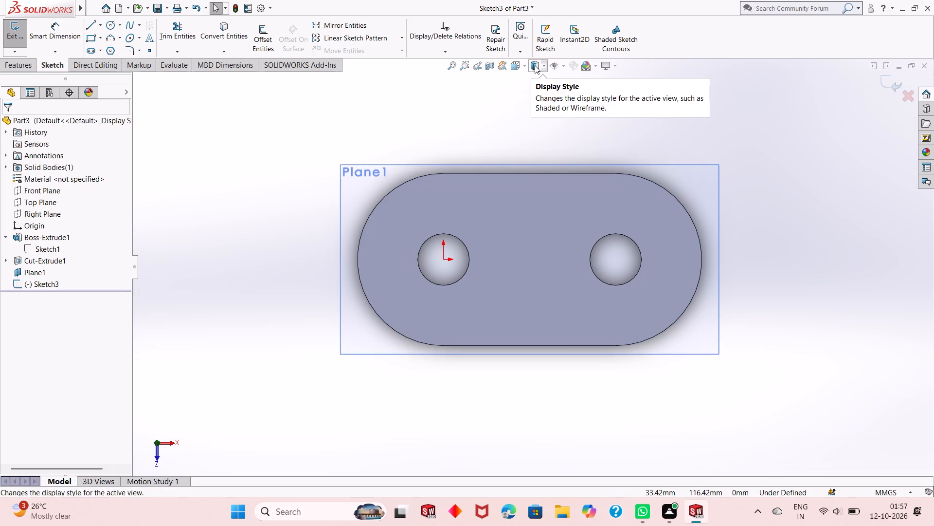
Set the display style to Hidden Lines Visible.
left_click(536, 65)
left_click(537, 121)
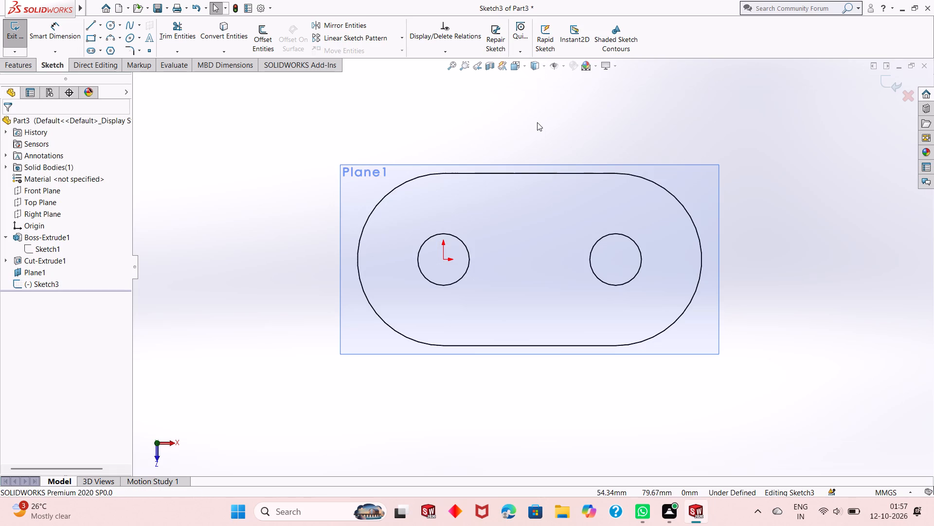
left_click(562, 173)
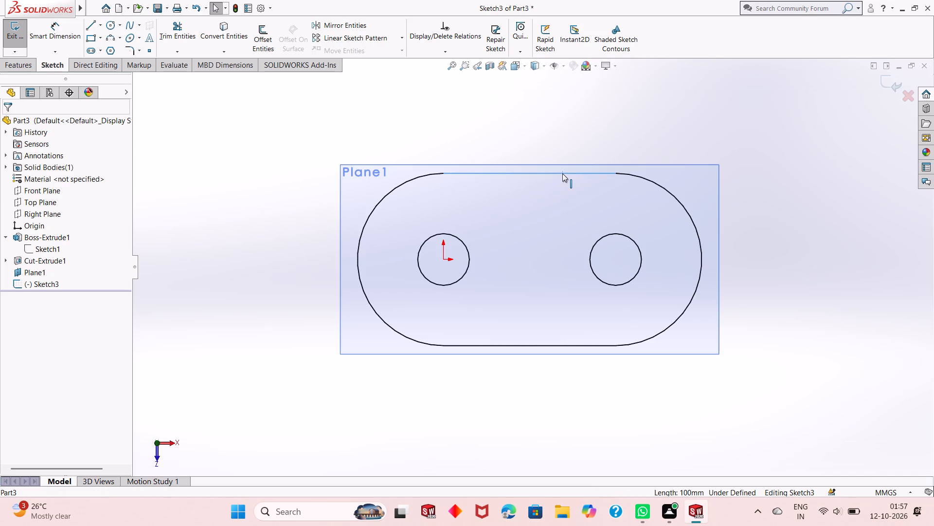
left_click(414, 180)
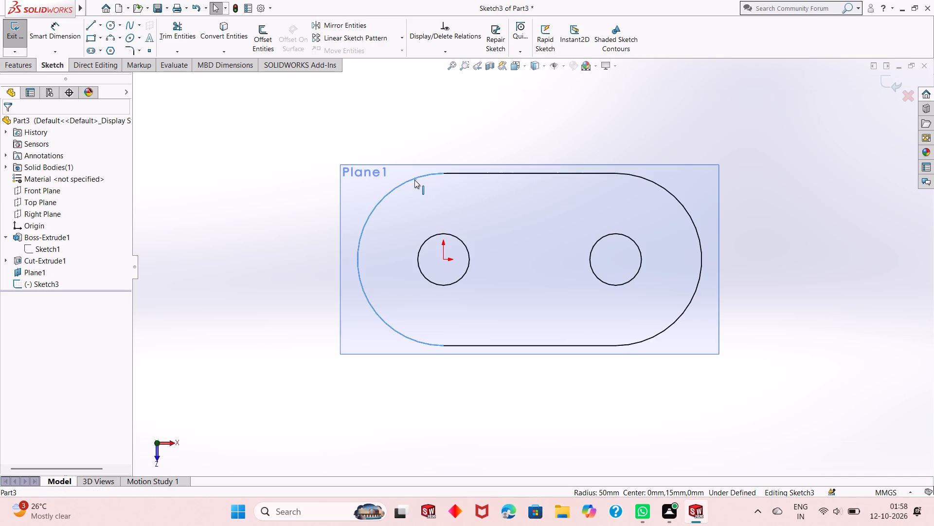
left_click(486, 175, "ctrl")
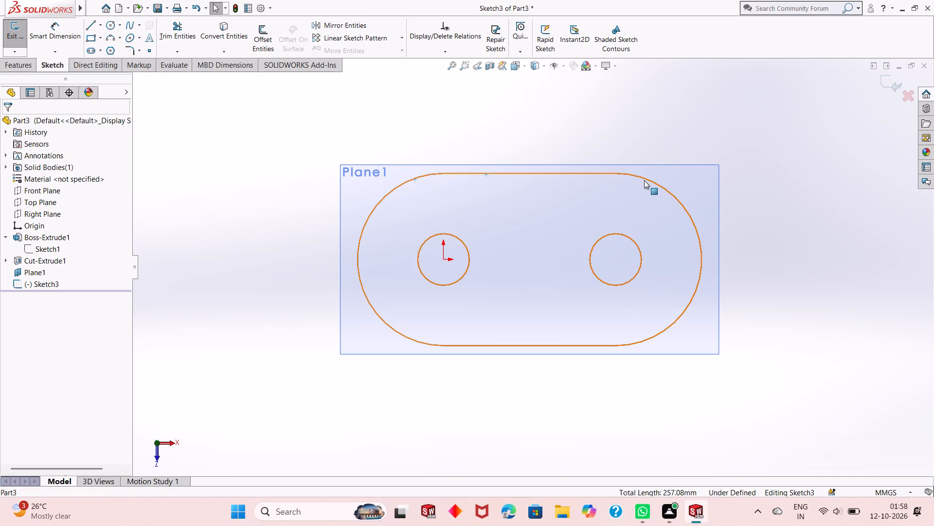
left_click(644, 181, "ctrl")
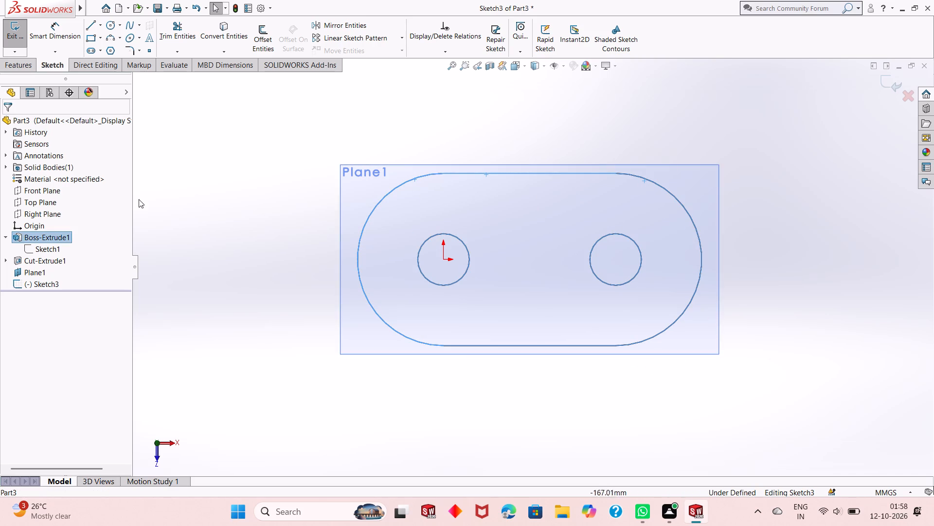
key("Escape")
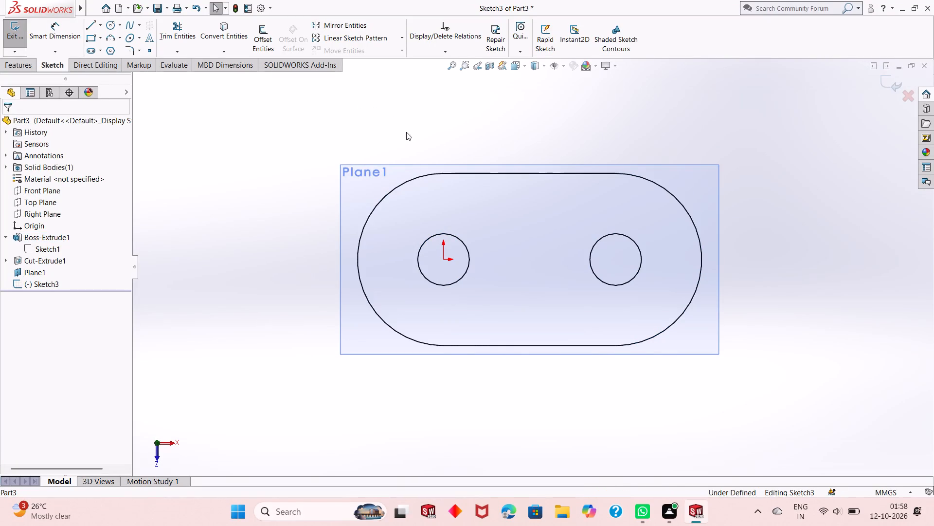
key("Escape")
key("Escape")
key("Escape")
Convert the plate's four outer edges, two straight and two arcs, into entities of the offset-plane sketch.
left_click(220, 37)
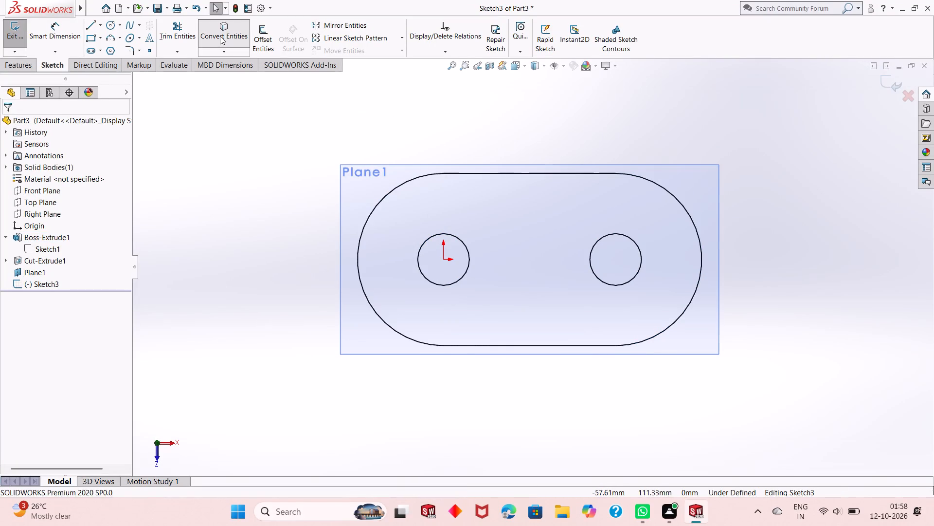
left_click(502, 174)
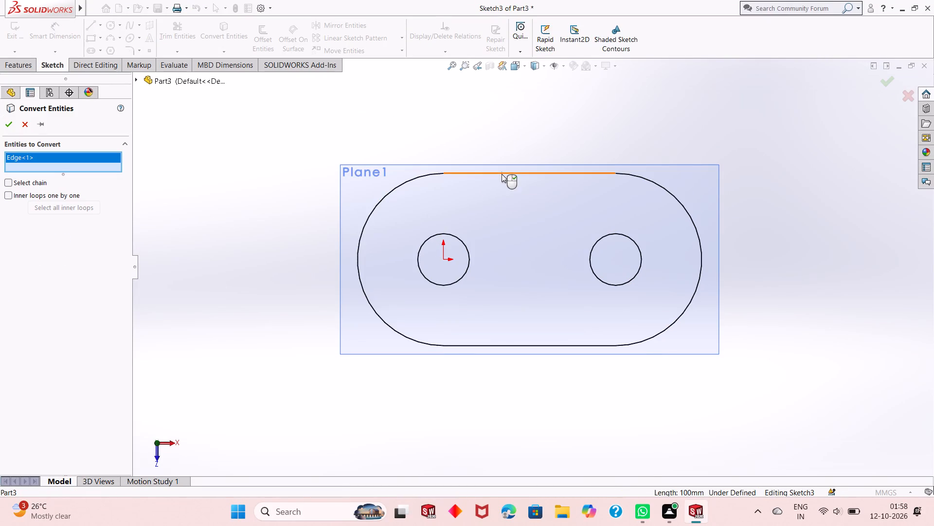
left_click(405, 184, "ctrl")
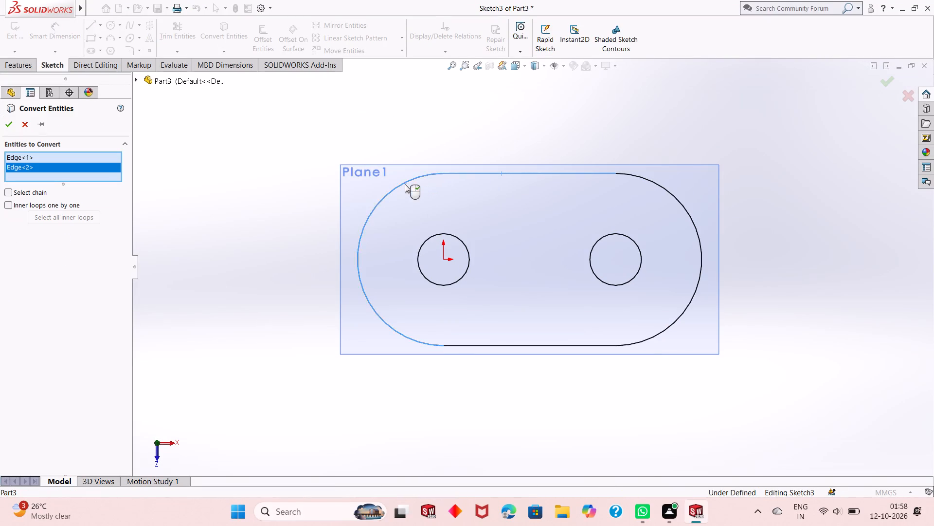
left_click(636, 175, "ctrl")
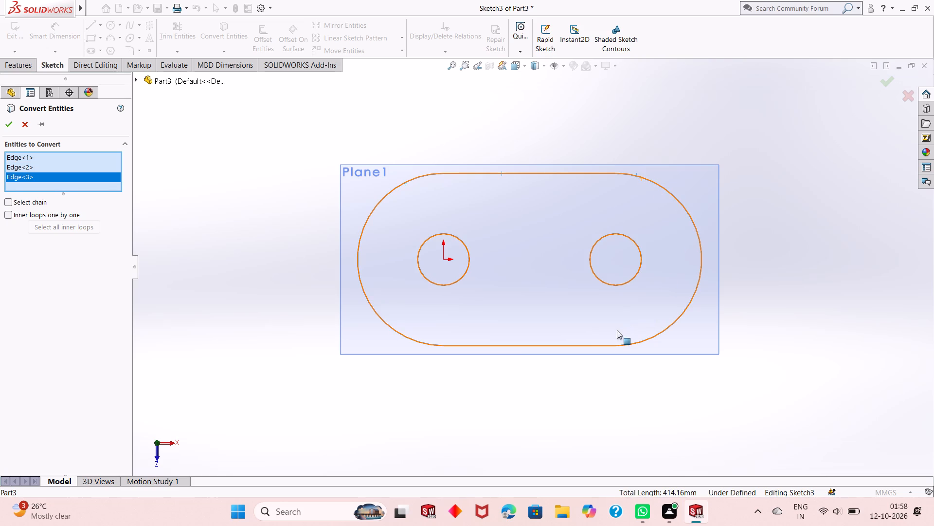
left_click(595, 345, "ctrl")
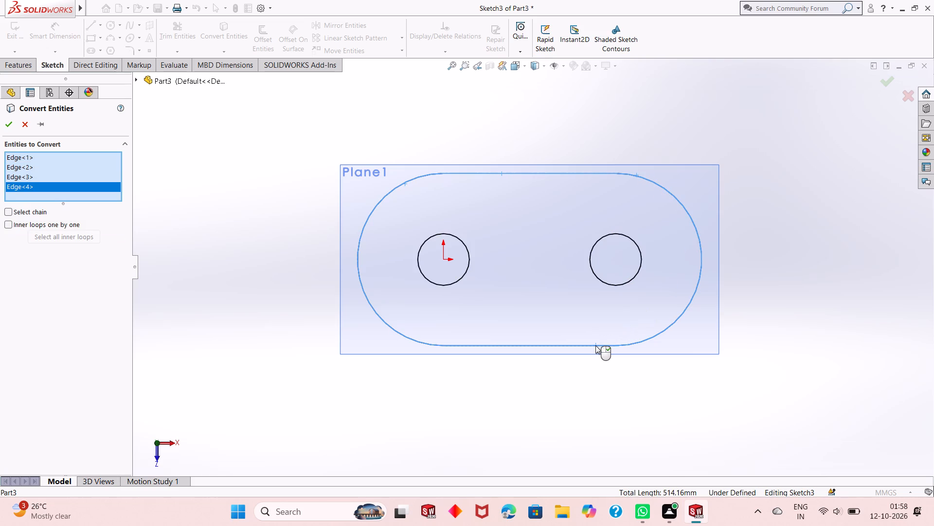
left_click(3, 126)
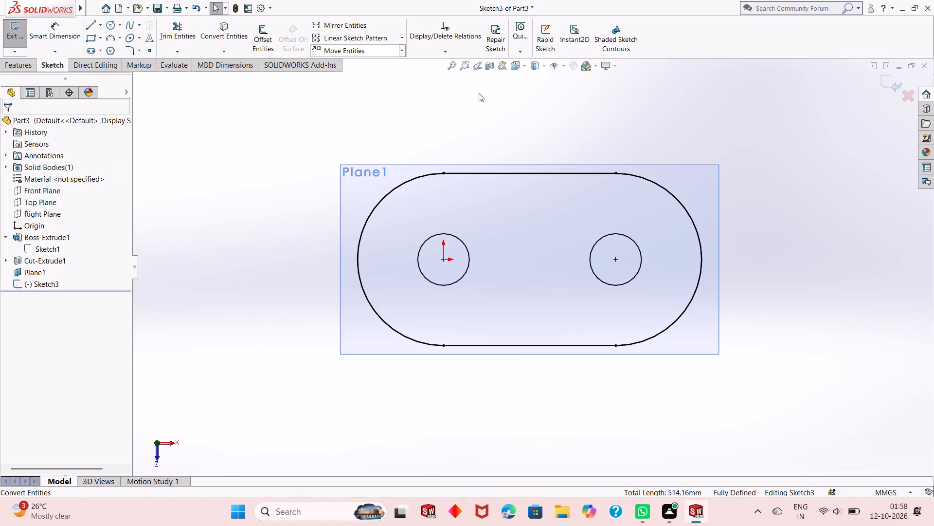
Set the display style back to Shaded With Edges.
left_click(539, 68)
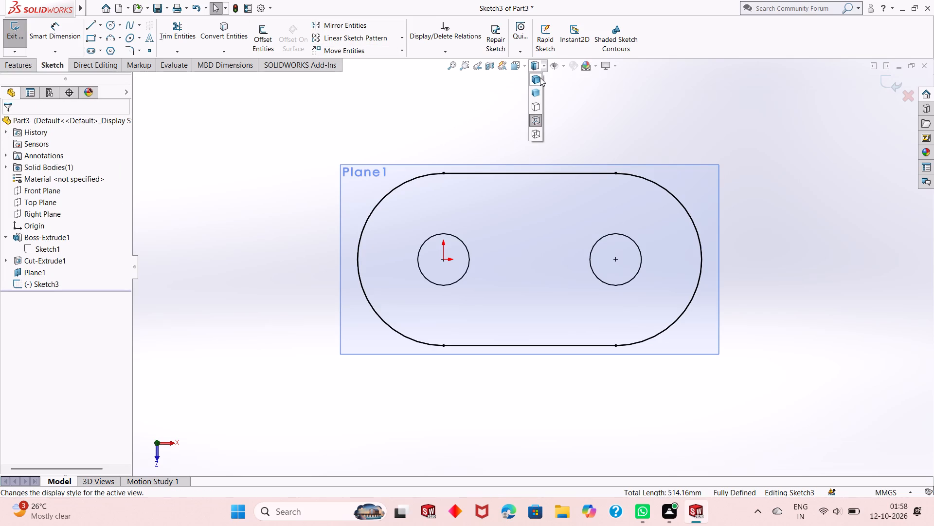
left_click(540, 78)
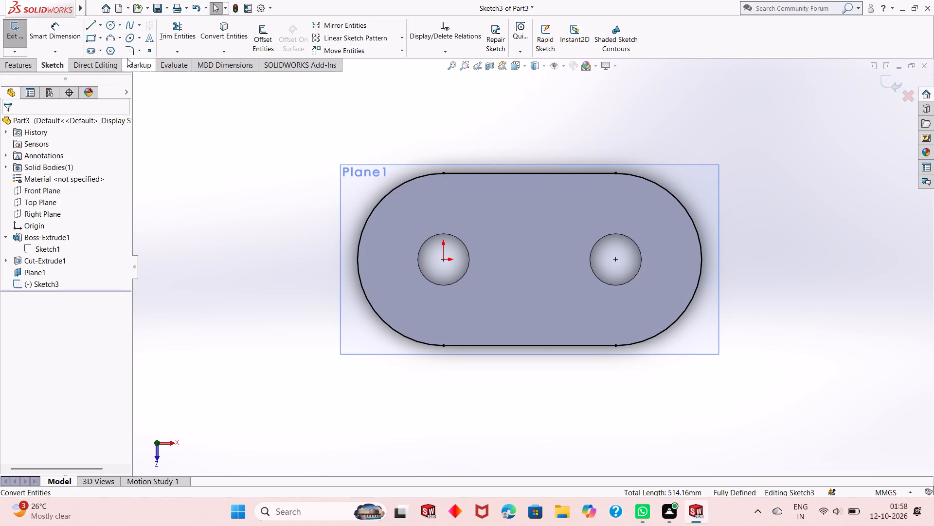
Sketch a straight slot inside the converted outline, running 100 mm between the two hole centres and about 66 mm wide.
left_click(90, 46)
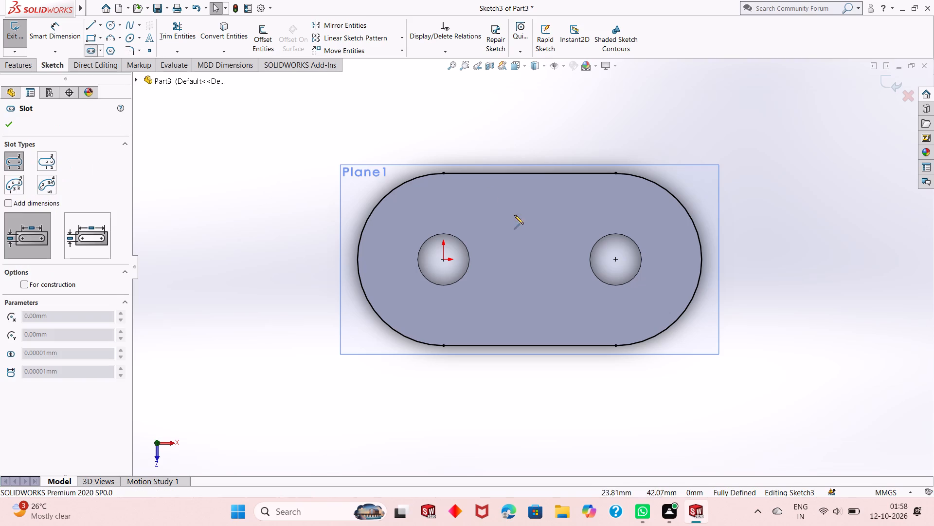
left_click(443, 258)
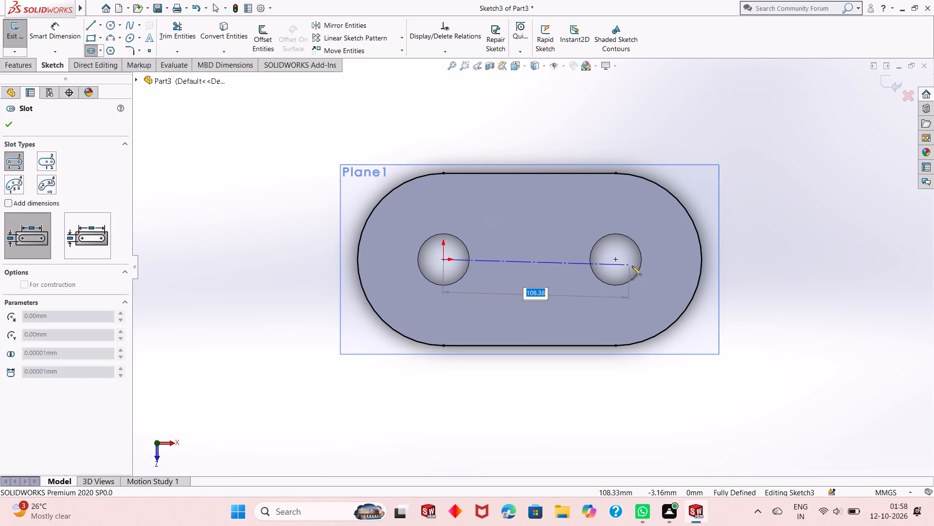
left_click(615, 257)
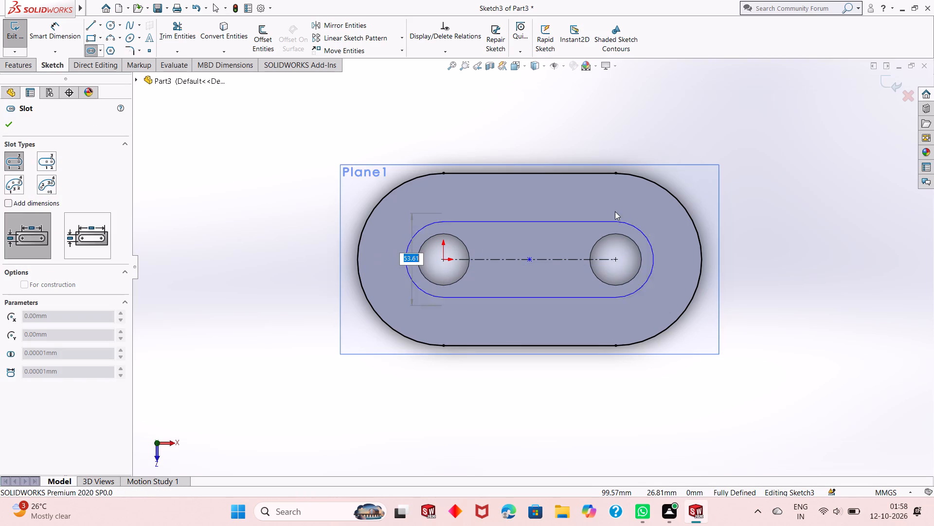
left_click(615, 203)
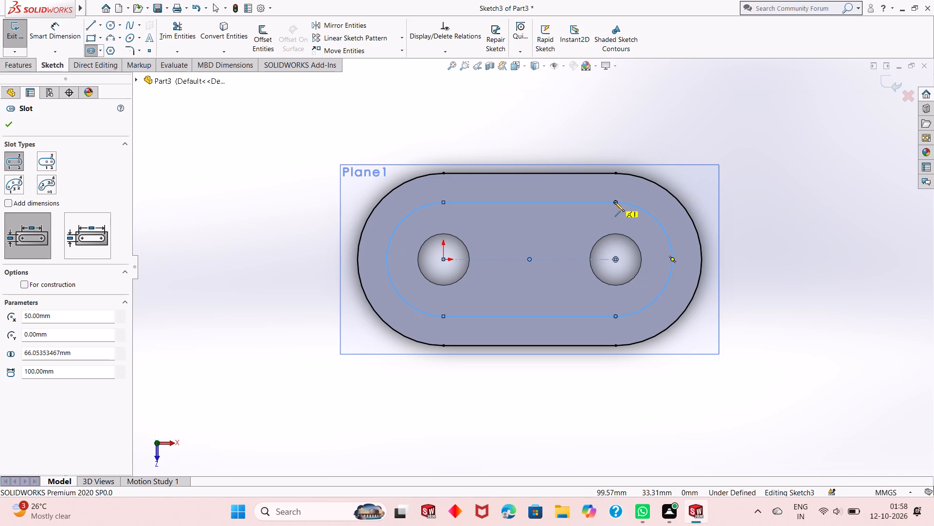
right_click(767, 131)
left_click(771, 142)
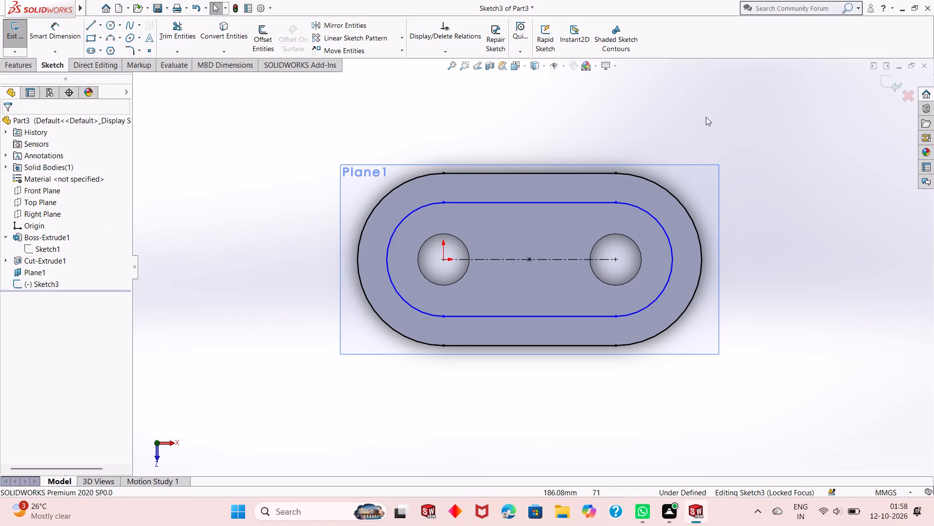
Dimension the inner slot's end arc to a 40 mm radius.
left_click(76, 40)
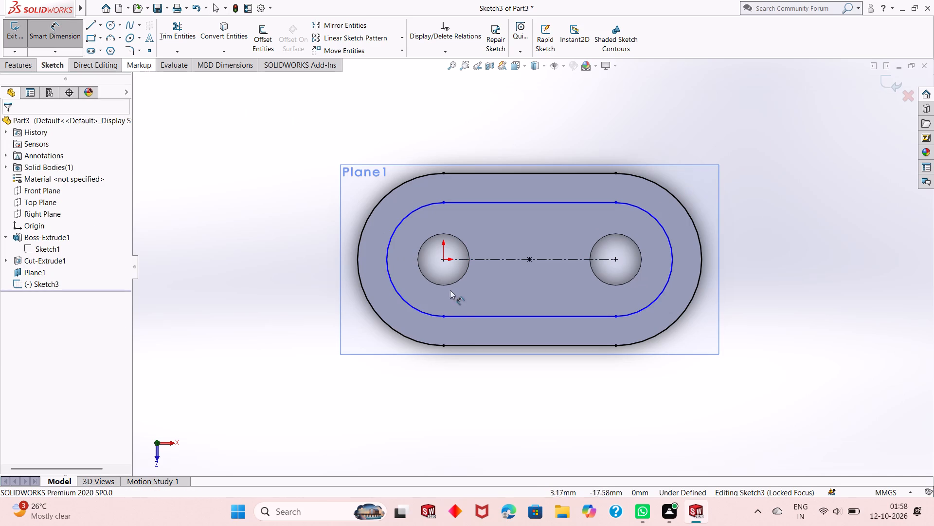
left_click(407, 301)
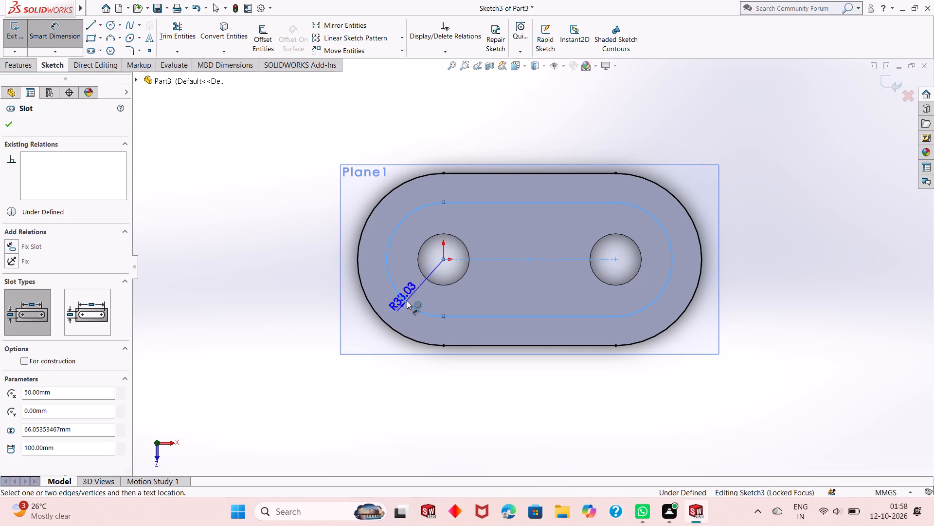
left_click(312, 330)
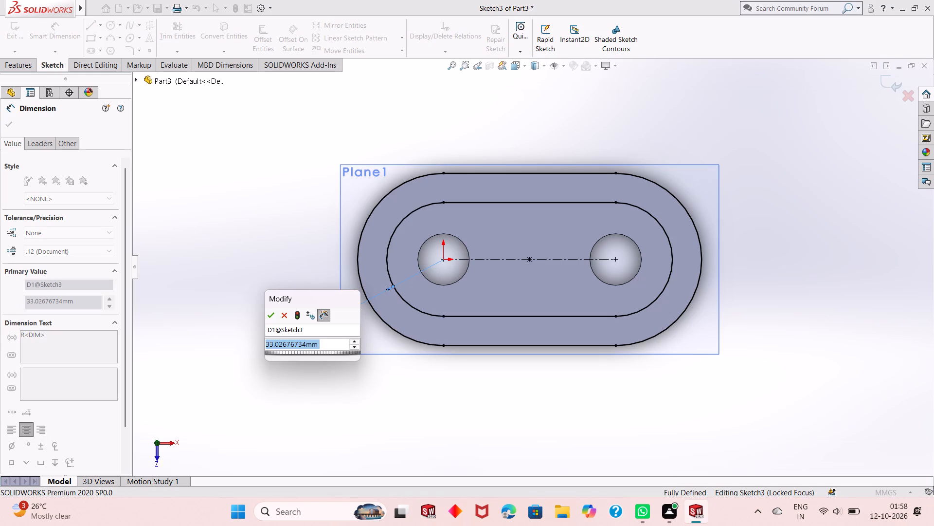
key("4")
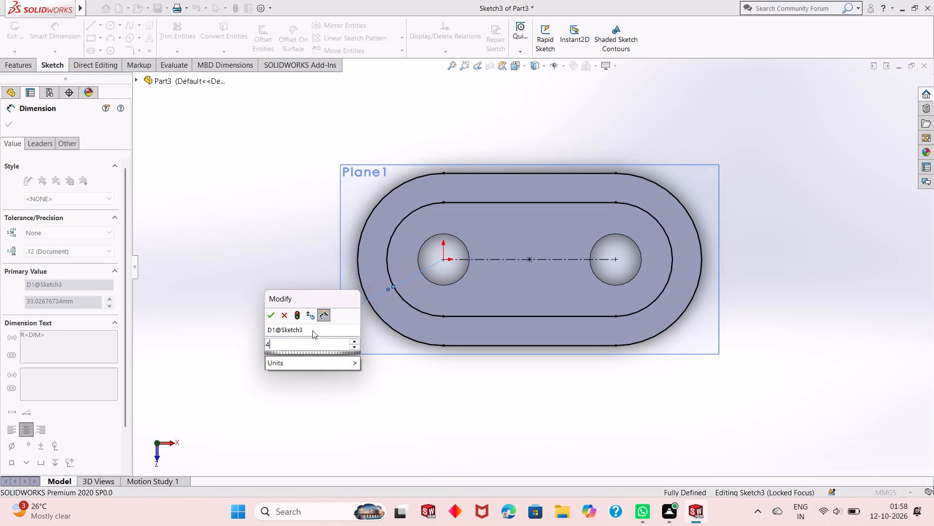
key("0")
key("Return")
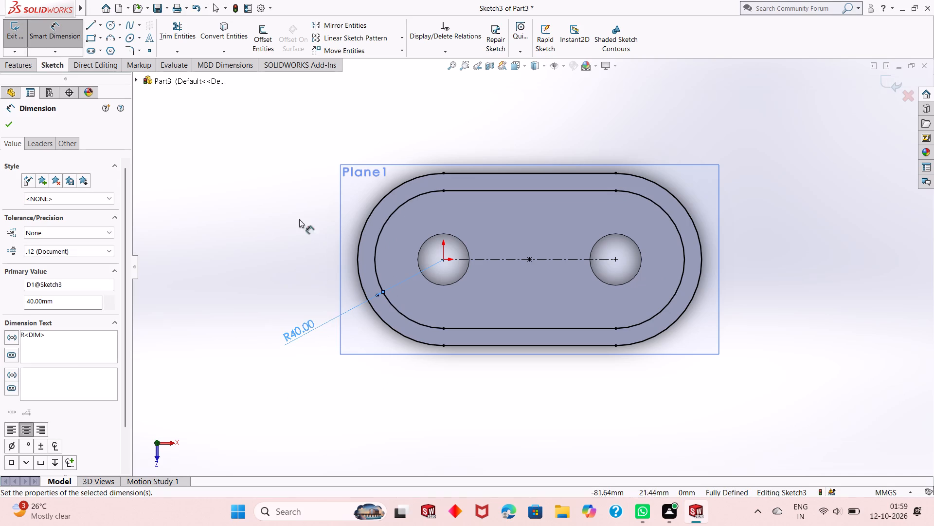
left_click(4, 122)
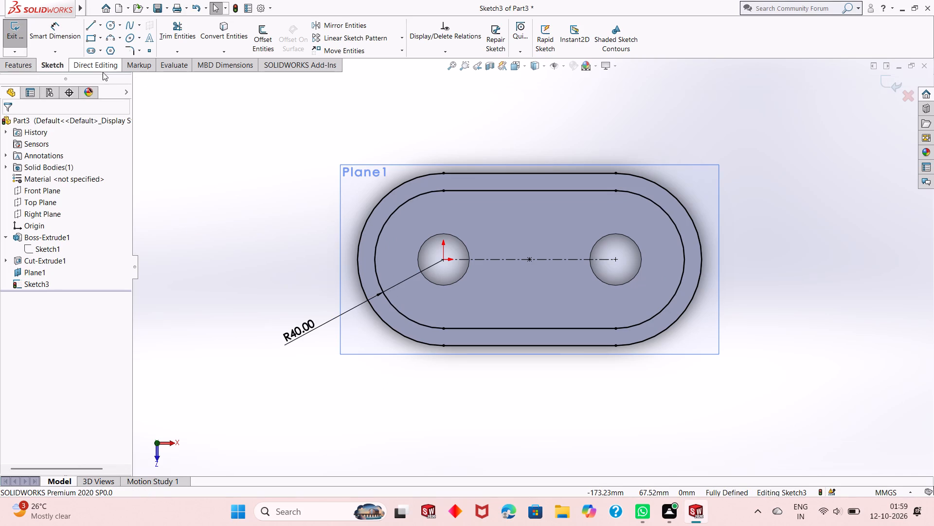
Extrude the nested slot profile upward as a blind boss with a depth of 50 mm.
left_click(18, 67)
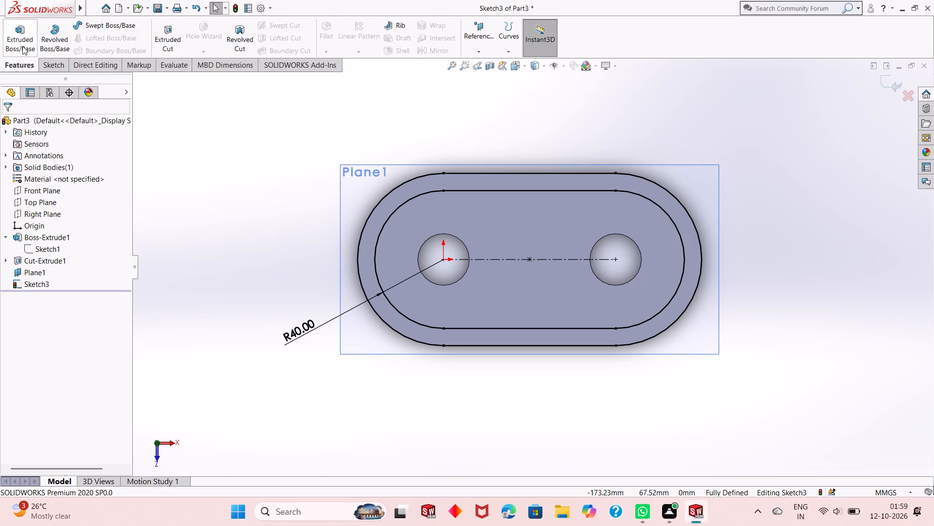
left_click(22, 46)
middle_click_drag(421, 389, 425, 294)
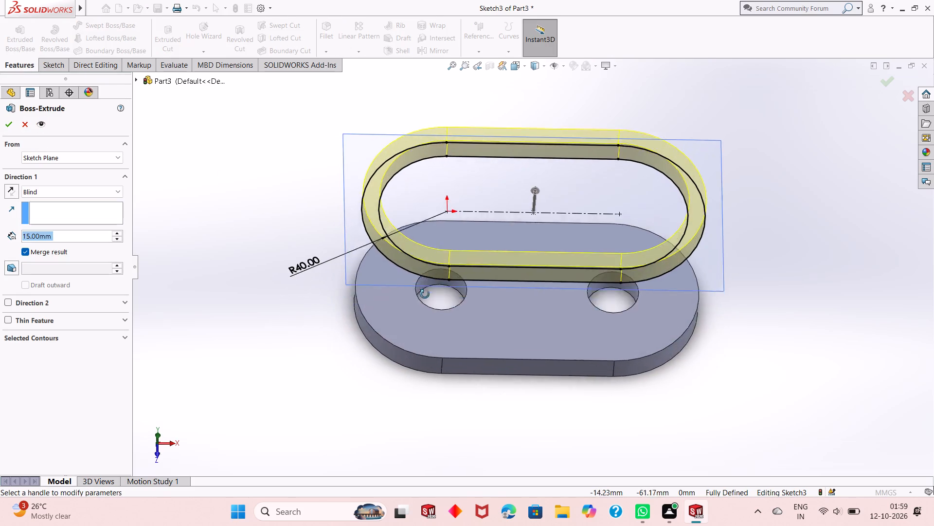
middle_click_drag(425, 294, 421, 261)
scroll(407, 260, "up", 4)
scroll(551, 158, "down", 2)
middle_click_drag(559, 296, 557, 238)
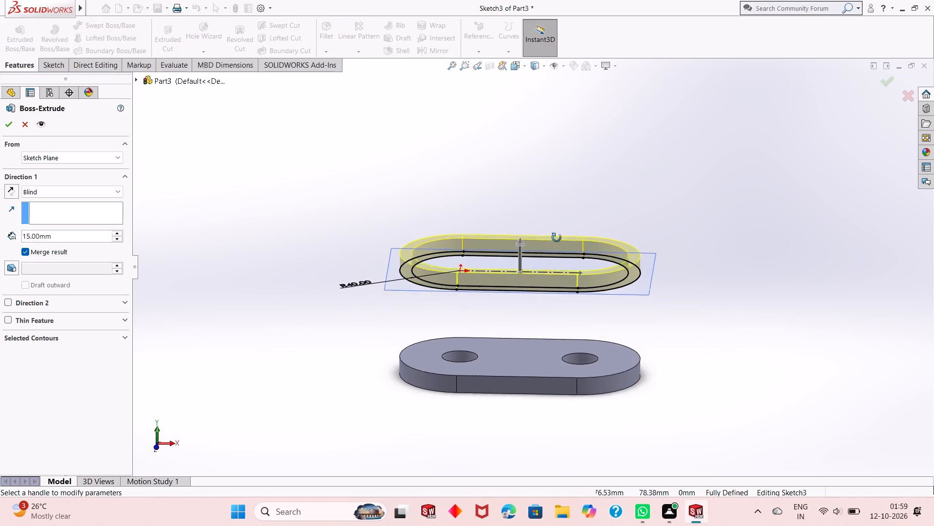
middle_click_drag(557, 238, 556, 231)
middle_click_drag(604, 305, 595, 269)
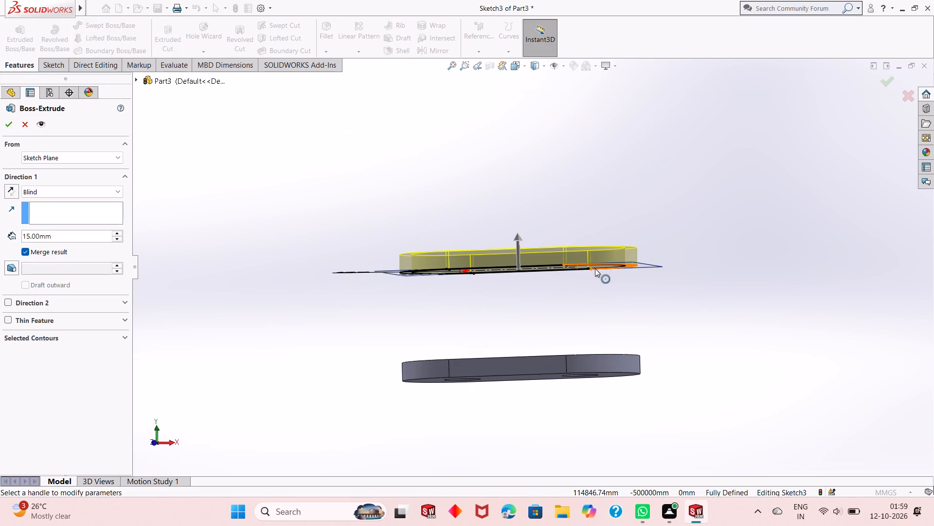
middle_click_drag(595, 268, 591, 279)
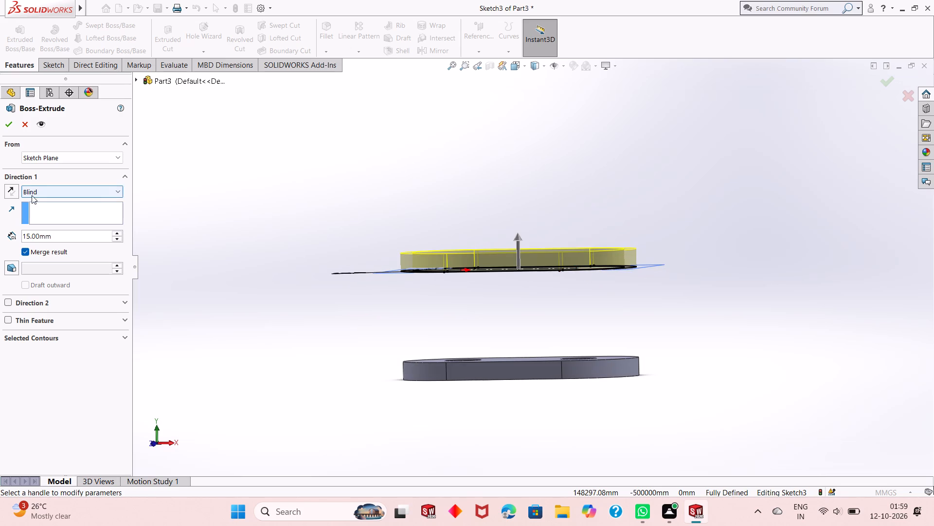
double_click(51, 234)
left_click(53, 233)
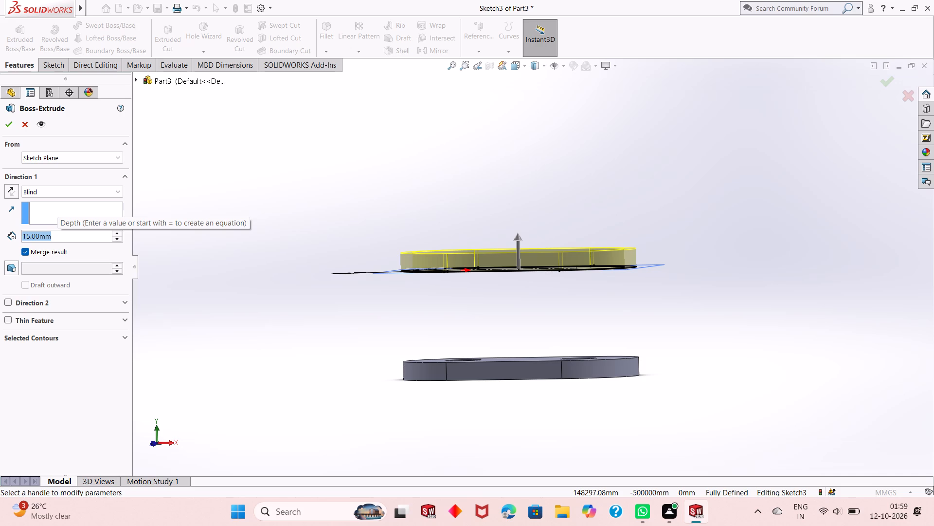
scroll(487, 295, "down", 1)
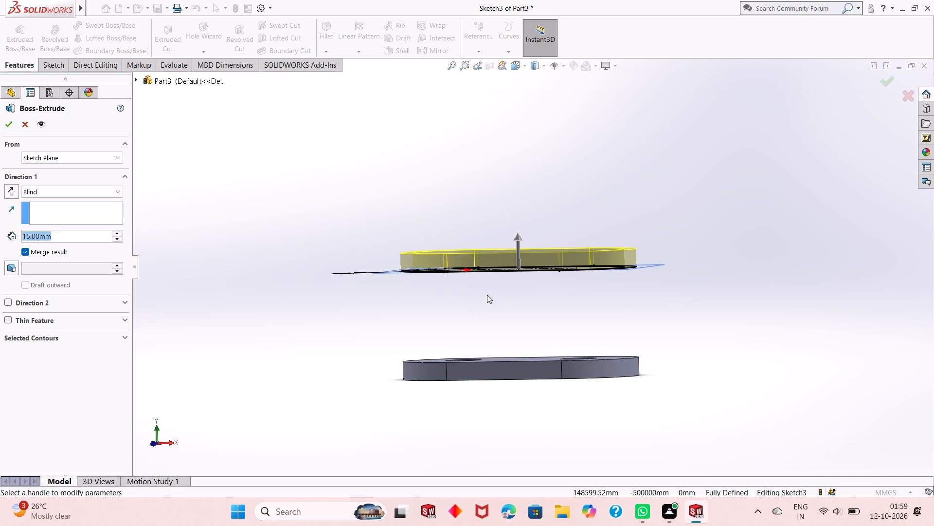
scroll(535, 240, "down", 1)
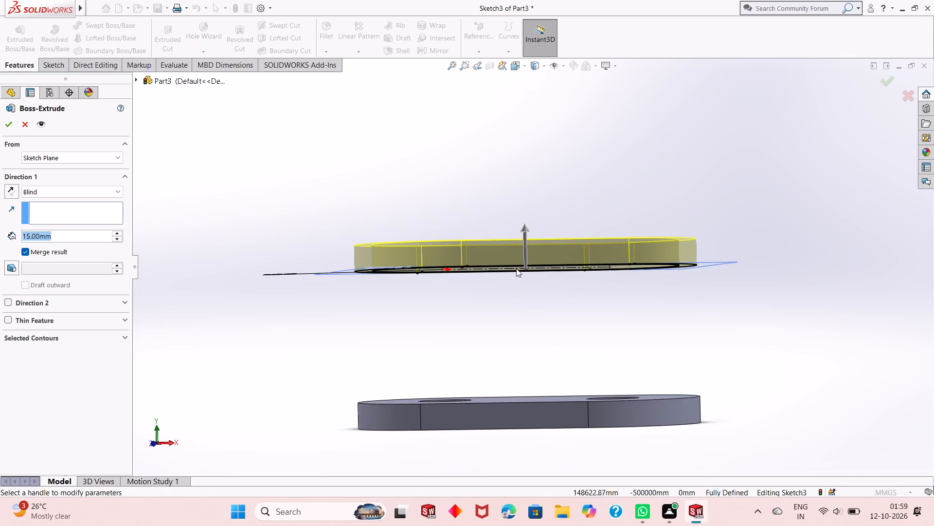
scroll(516, 271, "up", 1)
middle_click_drag(576, 235, 545, 294)
scroll(532, 272, "up", 1)
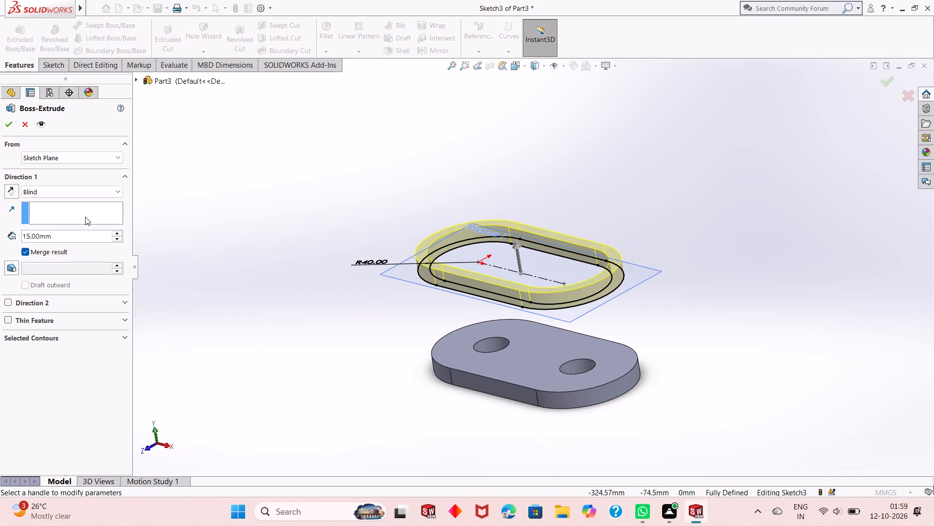
double_click(76, 235)
type("50")
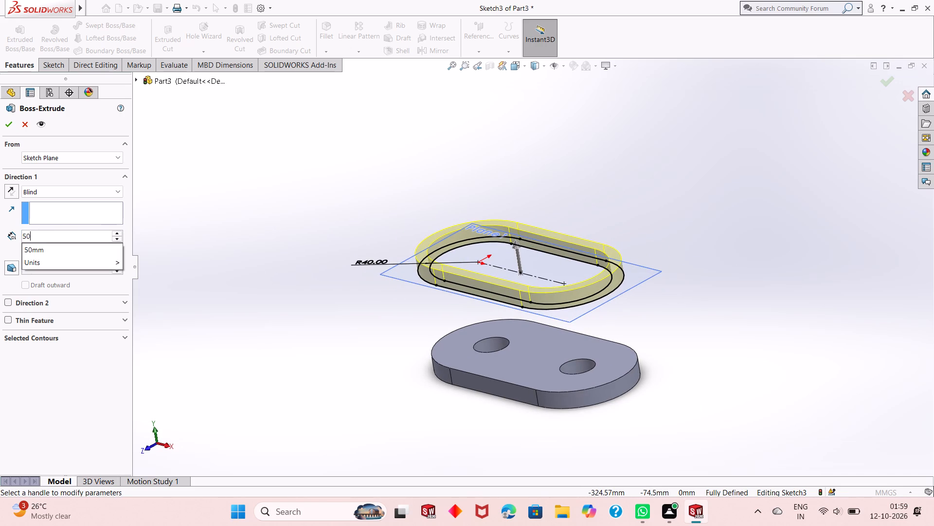
key("Return")
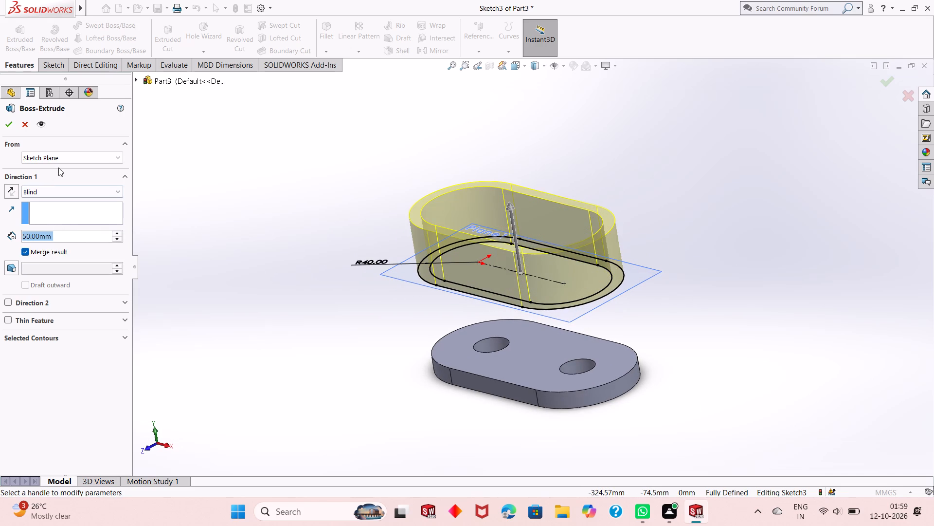
Start the extrusion from a 10 mm offset flipped toward the plate, and complete the boss.
left_click(68, 159)
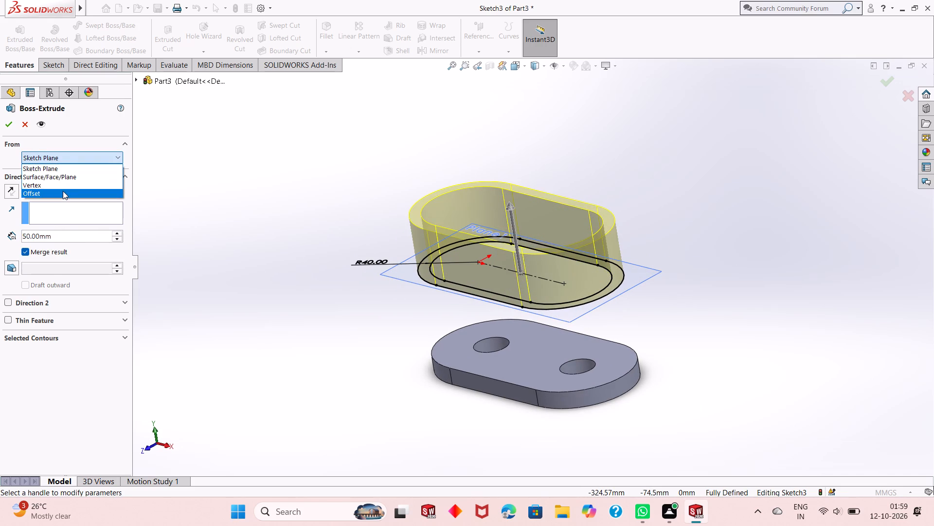
left_click(63, 191)
double_click(63, 176)
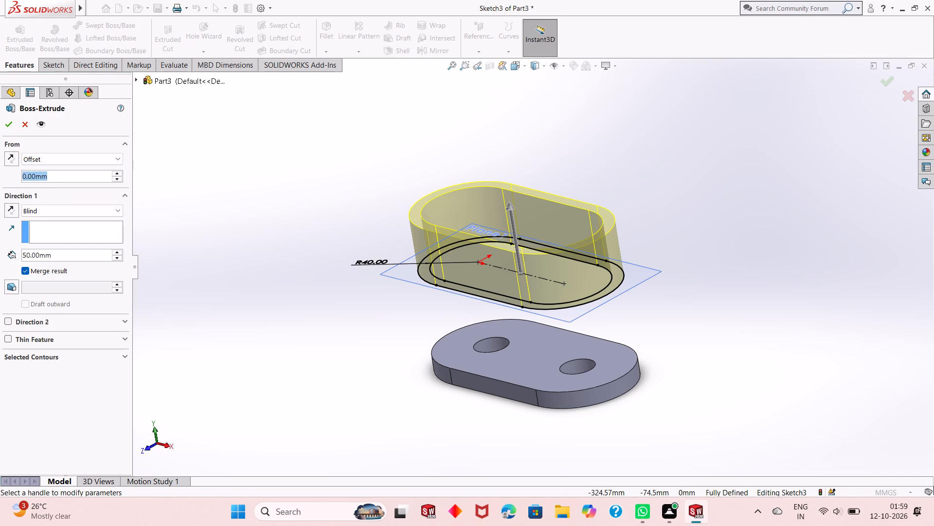
type("10")
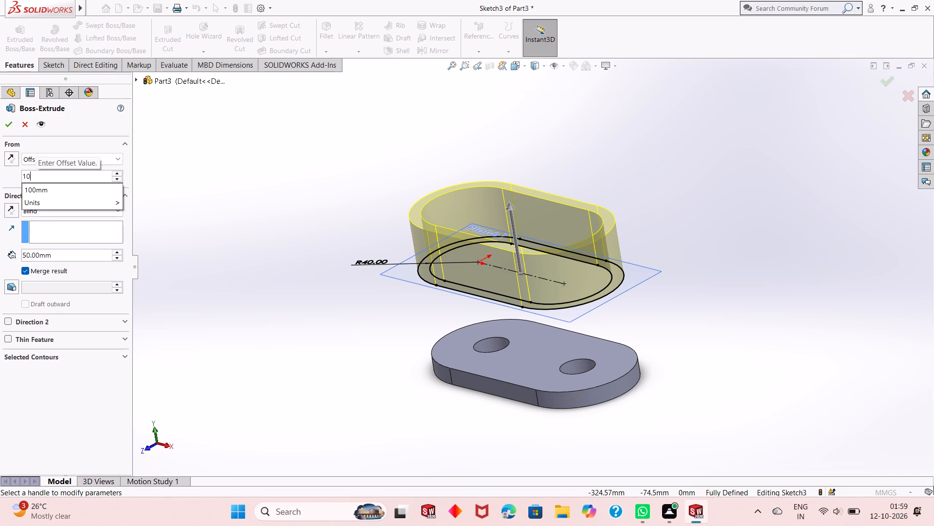
key("Return")
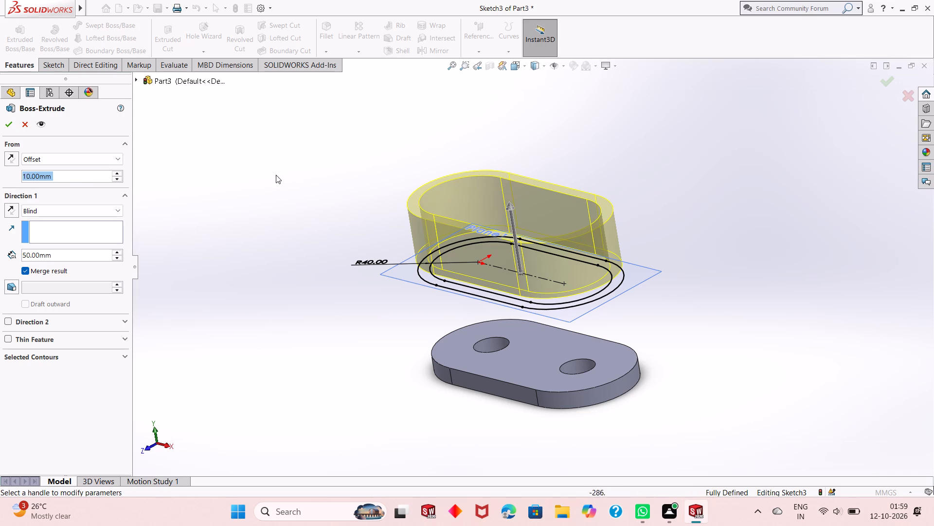
middle_click_drag(483, 260, 491, 238)
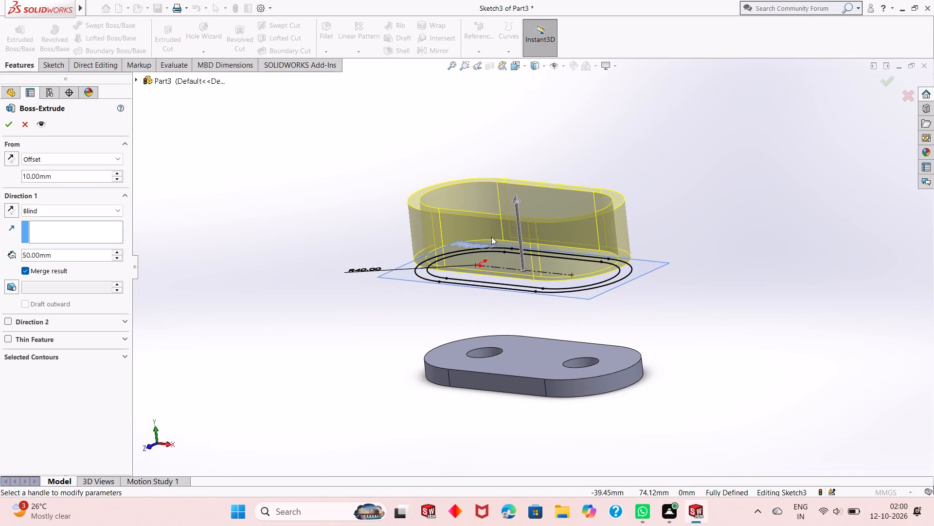
scroll(508, 205, "down", 3)
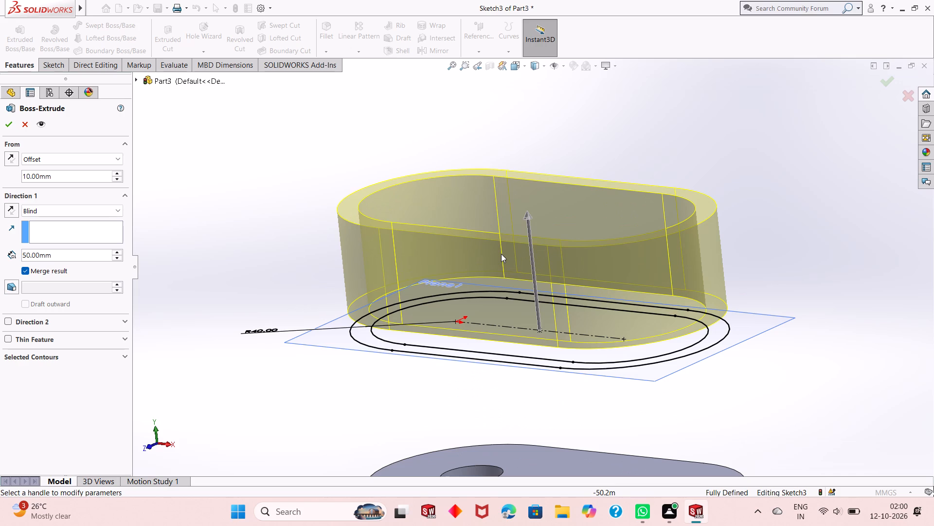
middle_click_drag(480, 397, 484, 391)
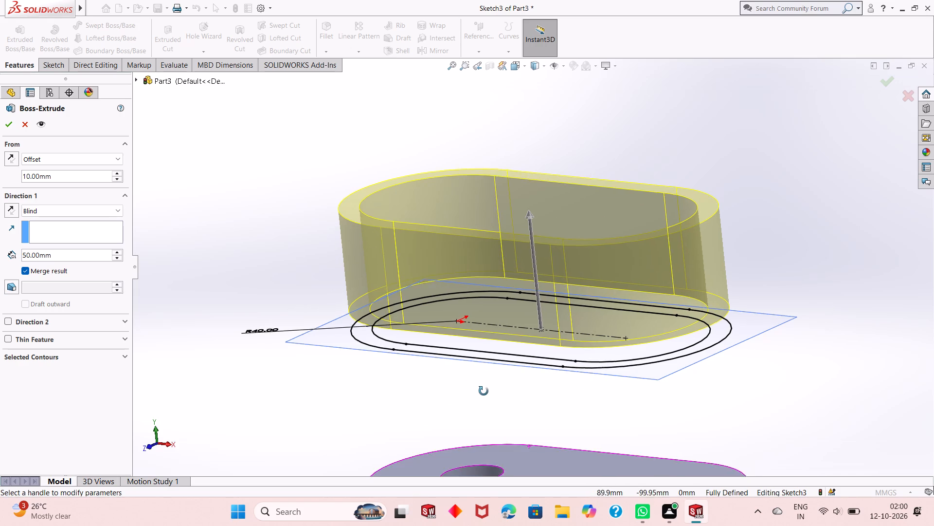
middle_click_drag(484, 391, 490, 360)
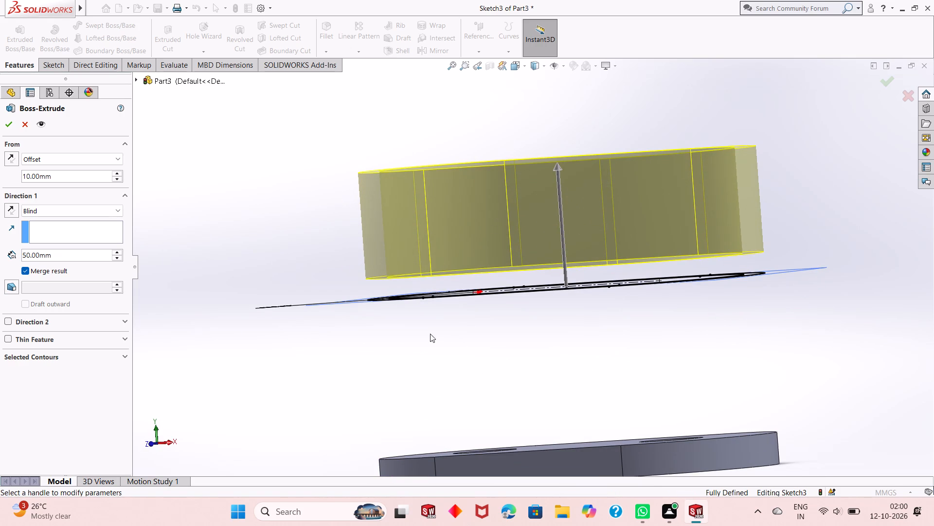
middle_click_drag(240, 186, 239, 209)
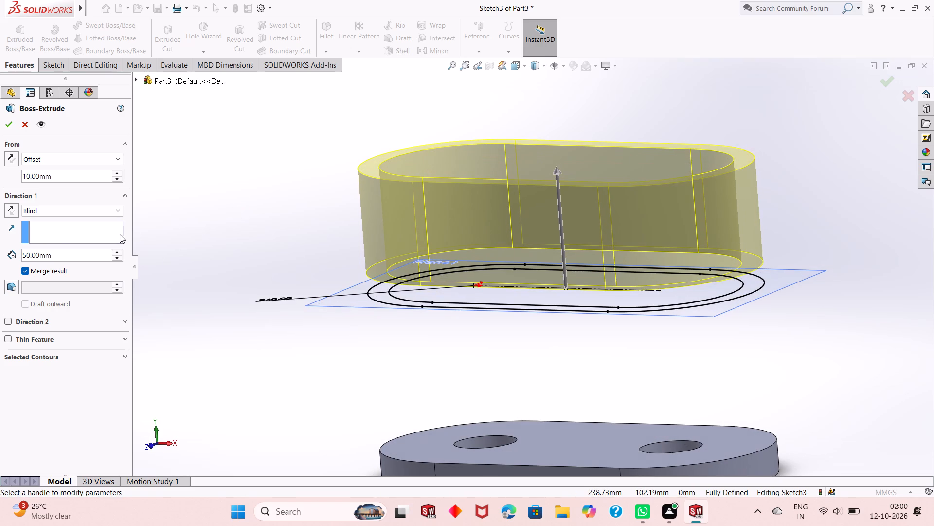
left_click(7, 157)
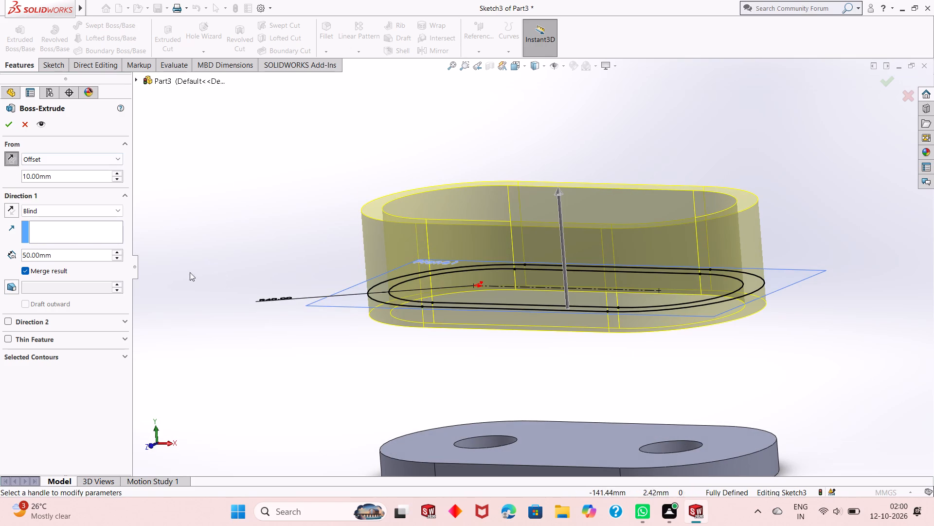
middle_click_drag(141, 253, 159, 222)
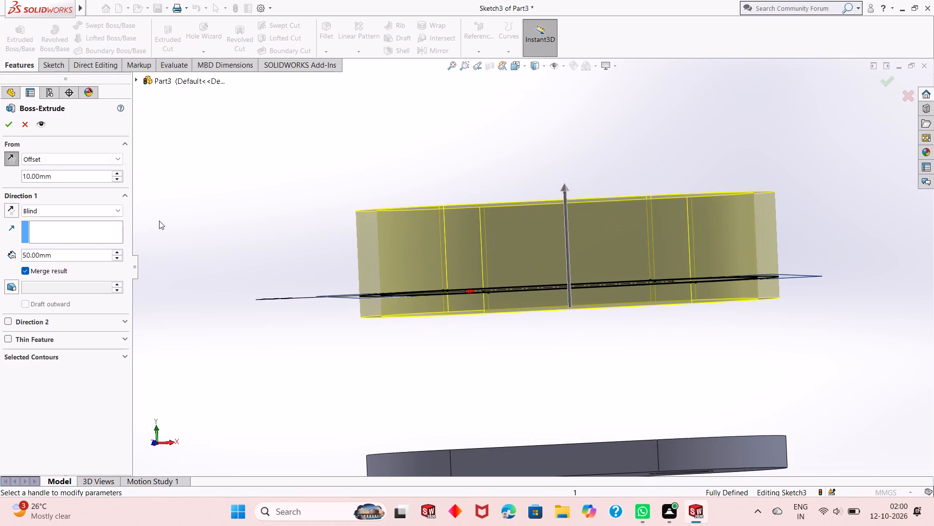
left_click(6, 128)
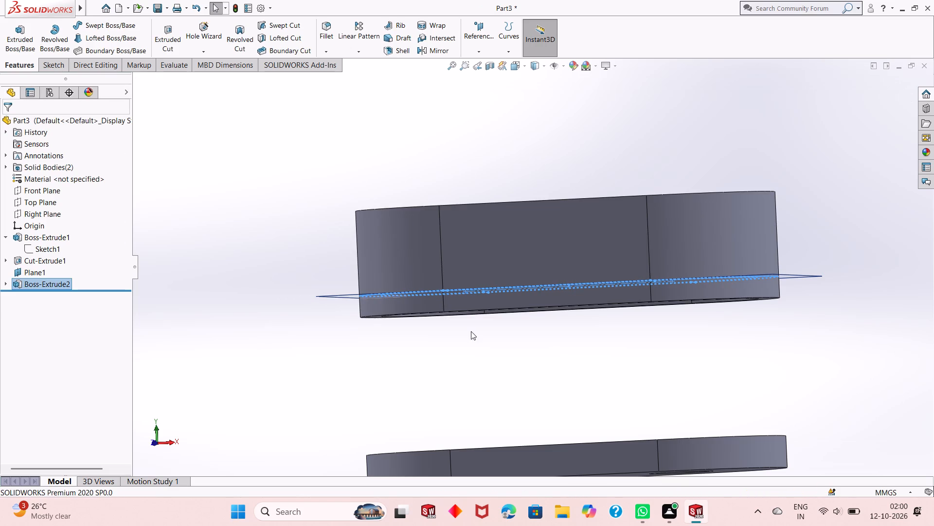
Hide the offset plane that runs through the extruded slot ring.
scroll(479, 314, "up", 1)
middle_click_drag(483, 239, 486, 270)
scroll(486, 270, "up", 1)
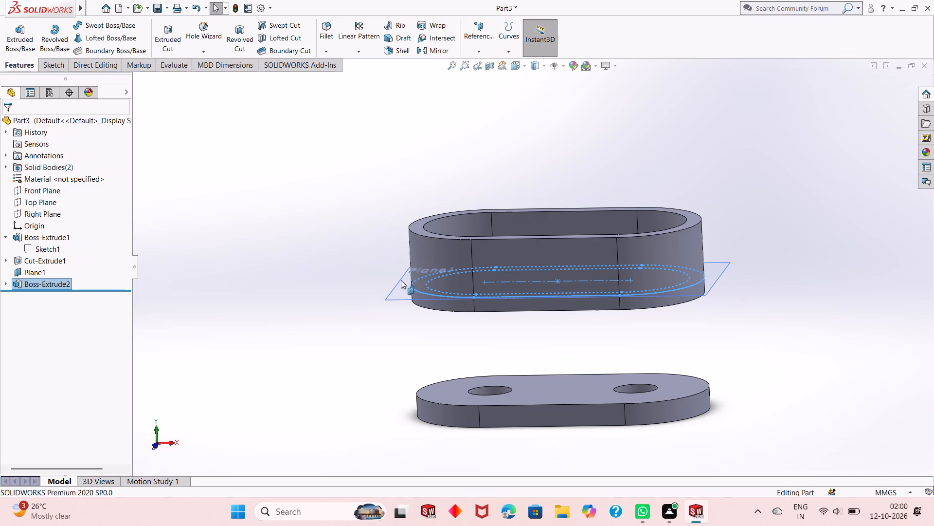
right_click(401, 280)
left_click(434, 267)
Start a sketch on the flat front side face of the raised slot ring and view it face-on.
middle_click_drag(615, 346, 617, 319)
left_click(580, 245)
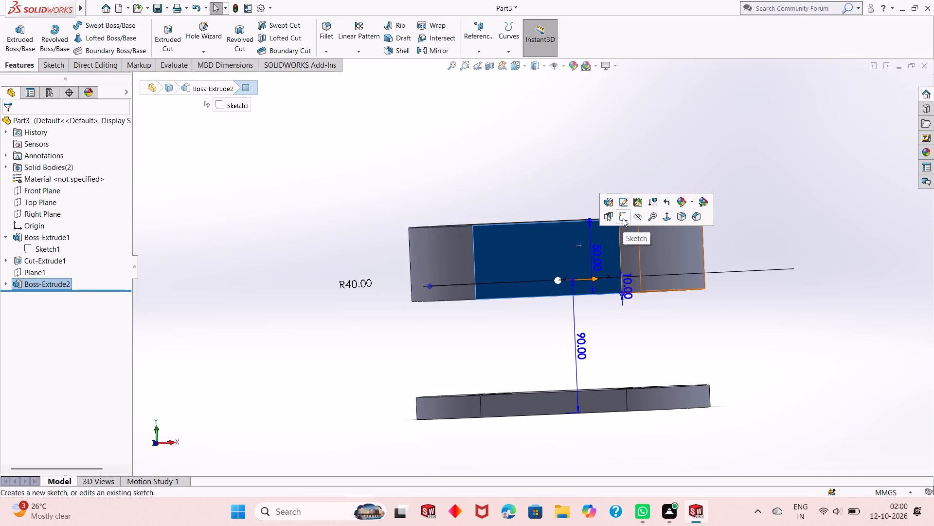
left_click(623, 218)
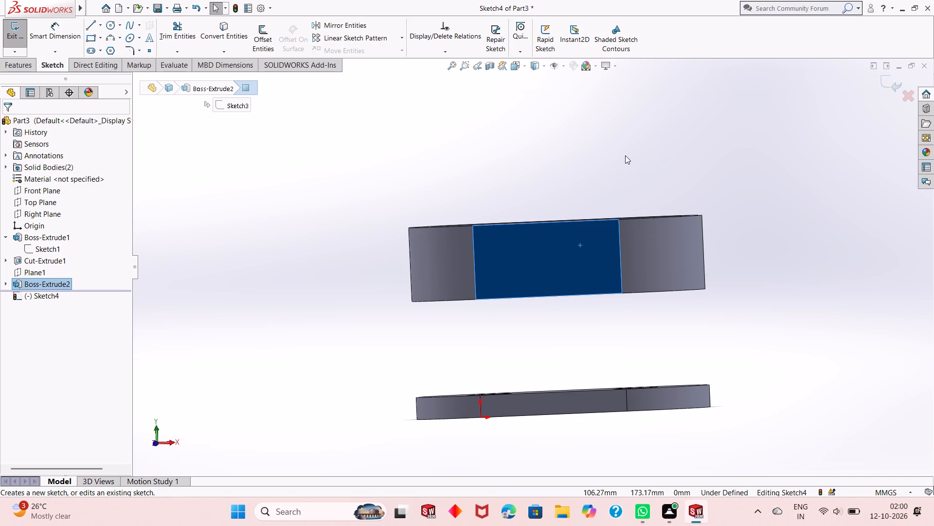
key("ctrl+8")
scroll(571, 300, "up", 2)
key("Escape")
scroll(571, 300, "up", 1)
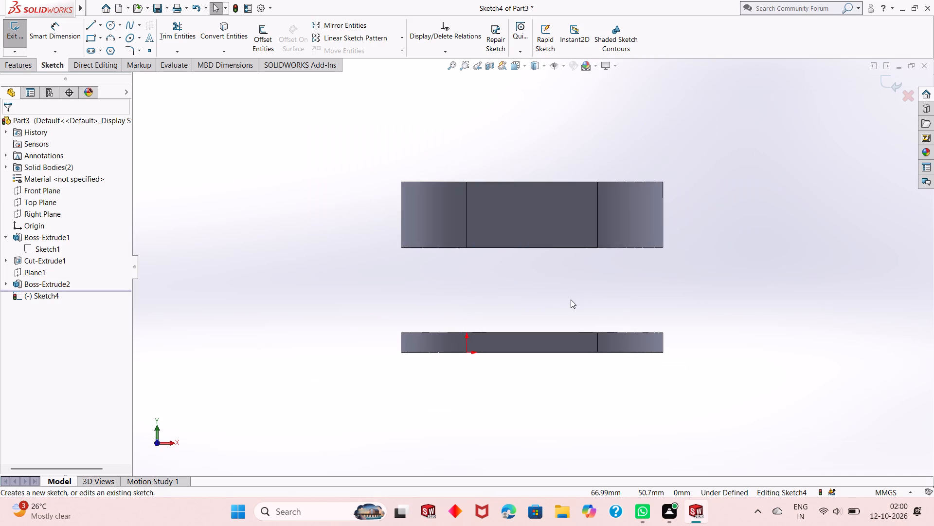
scroll(637, 144, "down", 2)
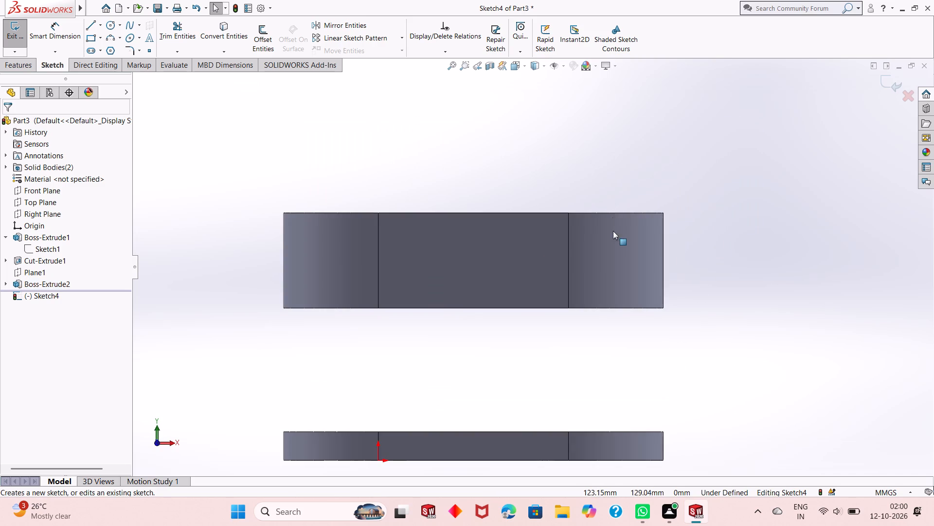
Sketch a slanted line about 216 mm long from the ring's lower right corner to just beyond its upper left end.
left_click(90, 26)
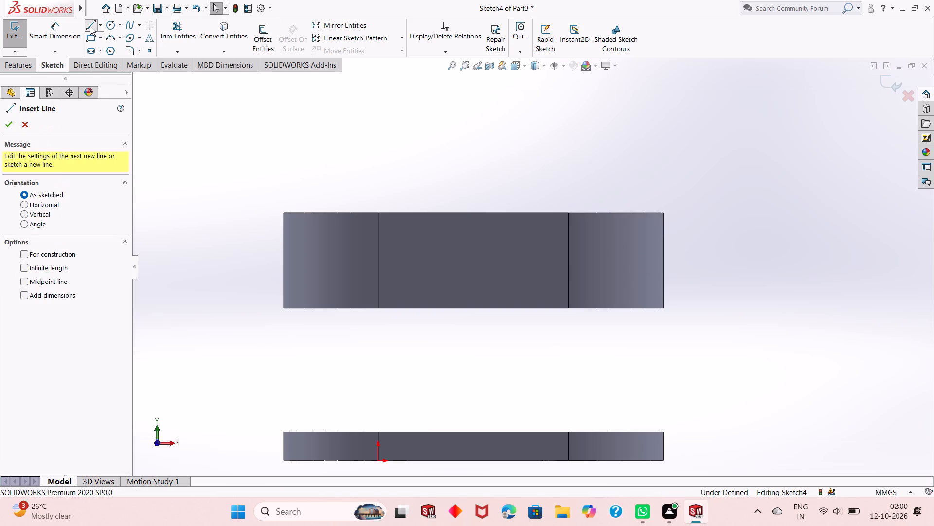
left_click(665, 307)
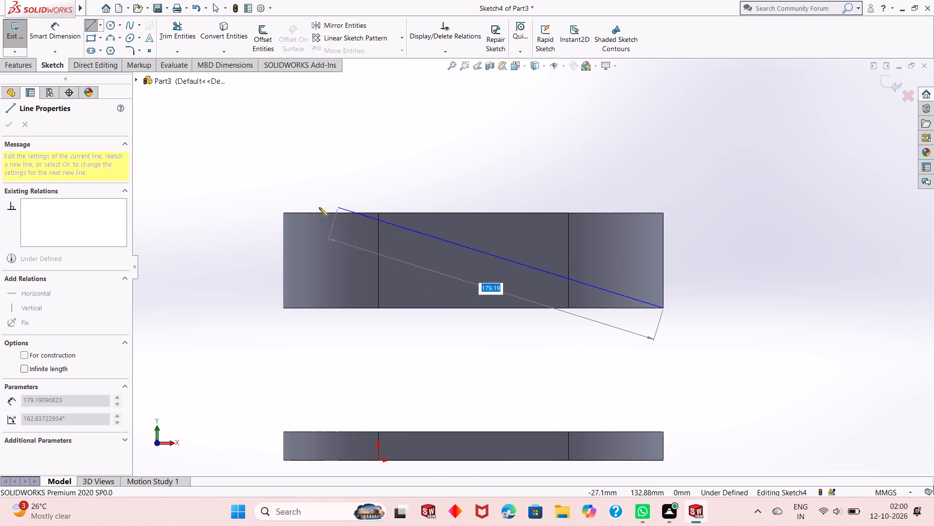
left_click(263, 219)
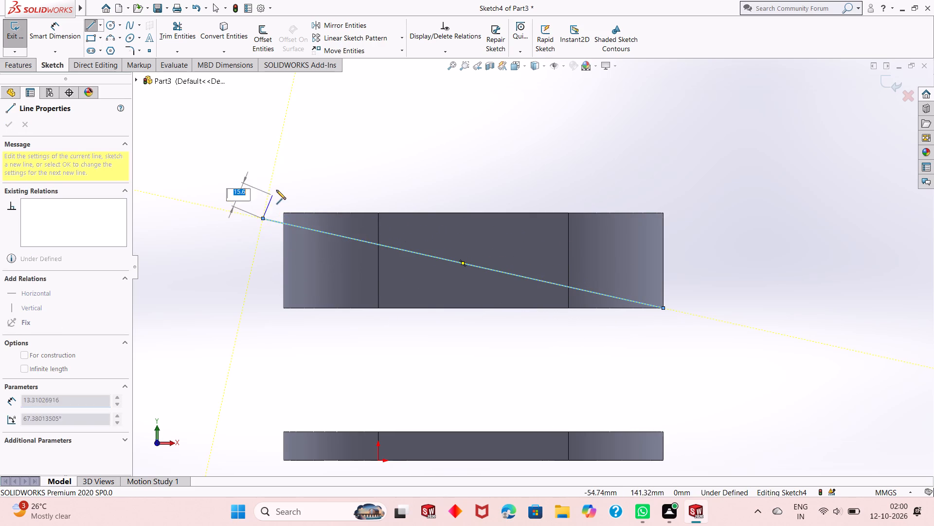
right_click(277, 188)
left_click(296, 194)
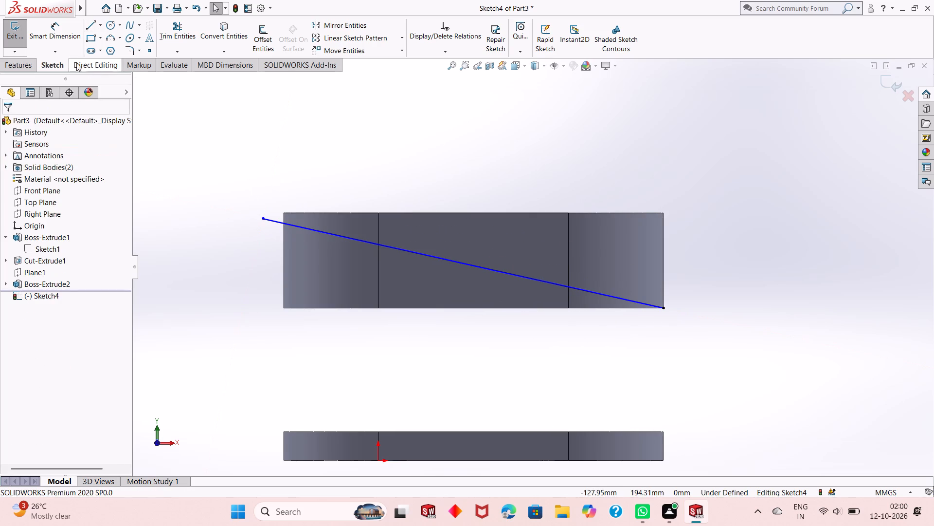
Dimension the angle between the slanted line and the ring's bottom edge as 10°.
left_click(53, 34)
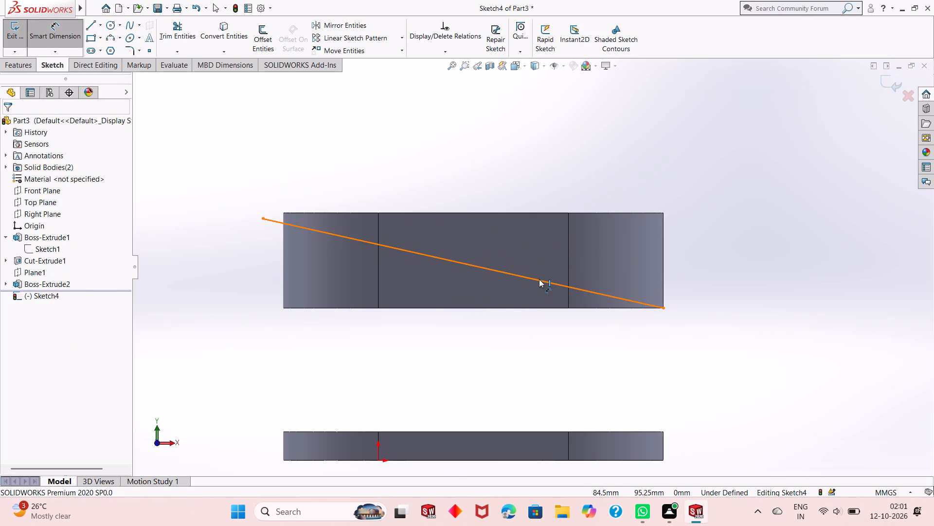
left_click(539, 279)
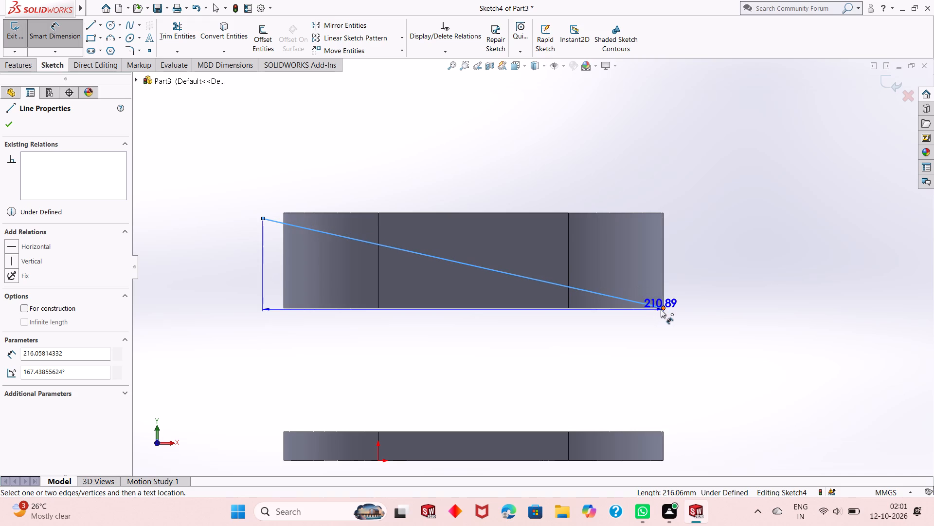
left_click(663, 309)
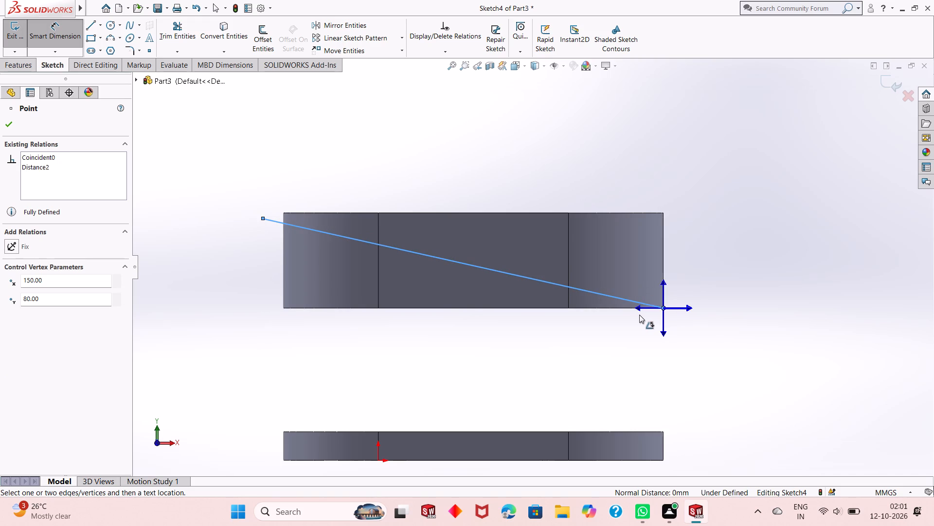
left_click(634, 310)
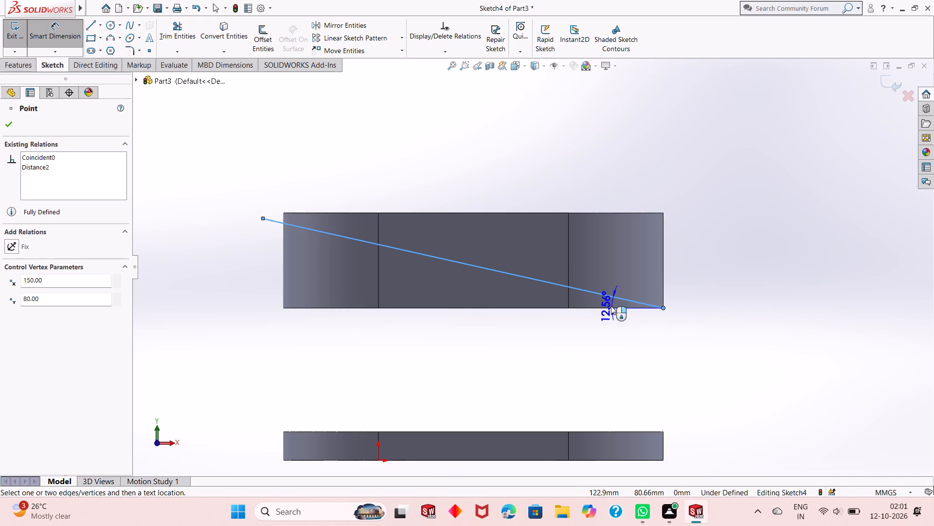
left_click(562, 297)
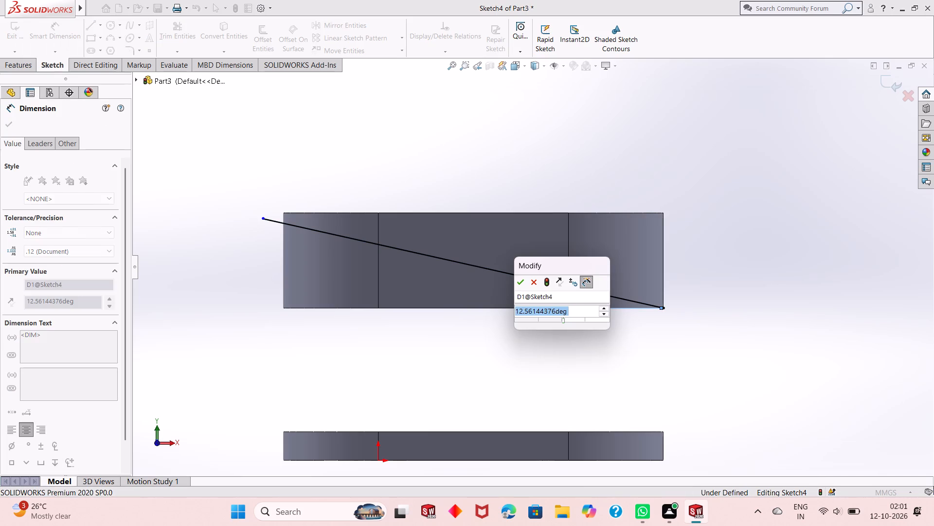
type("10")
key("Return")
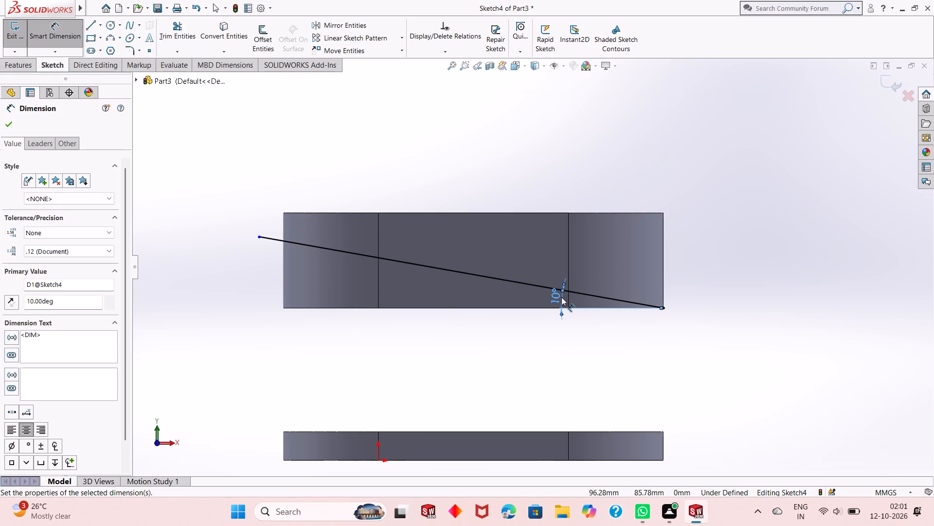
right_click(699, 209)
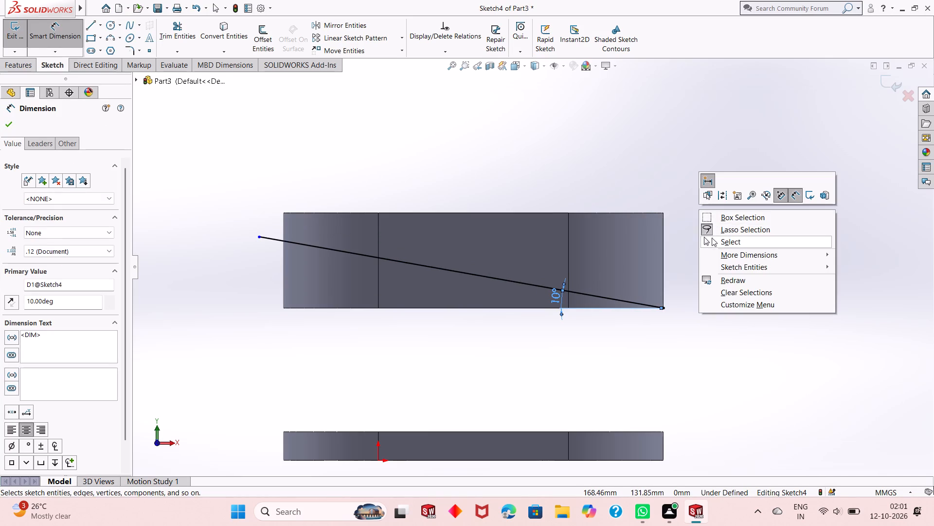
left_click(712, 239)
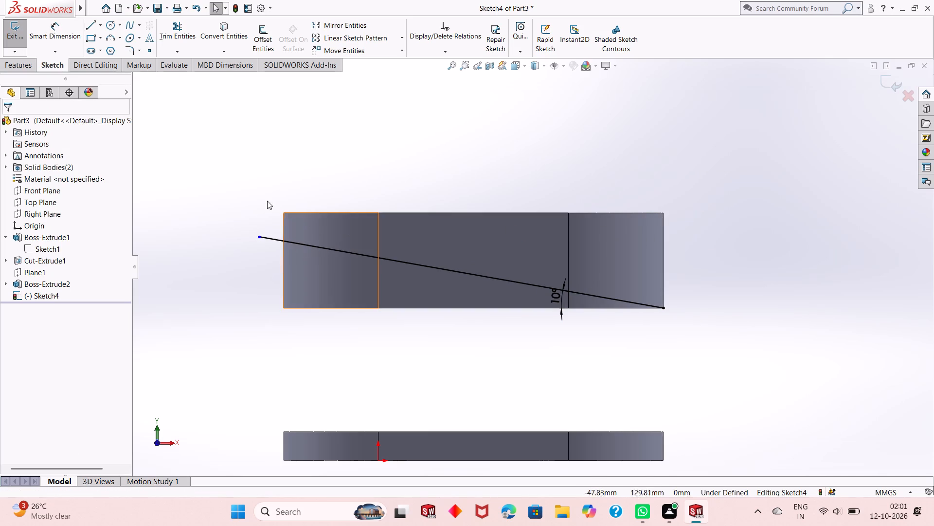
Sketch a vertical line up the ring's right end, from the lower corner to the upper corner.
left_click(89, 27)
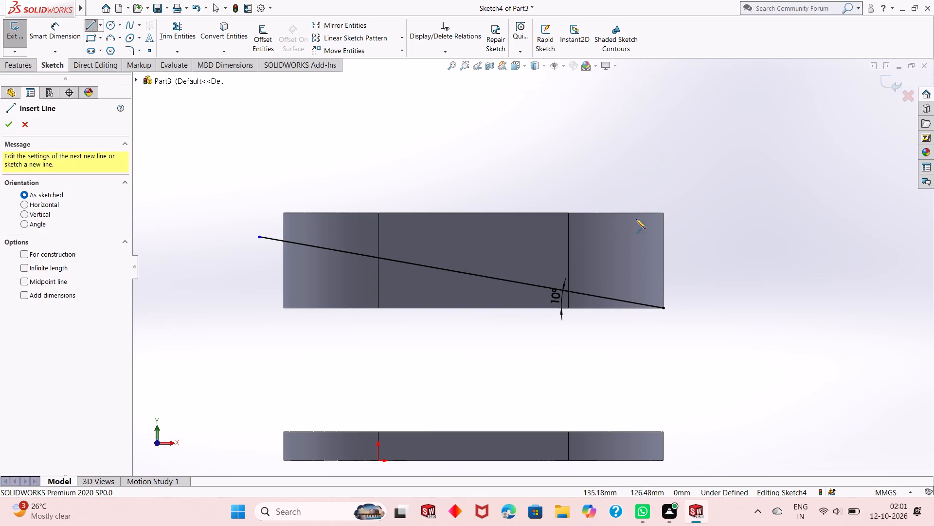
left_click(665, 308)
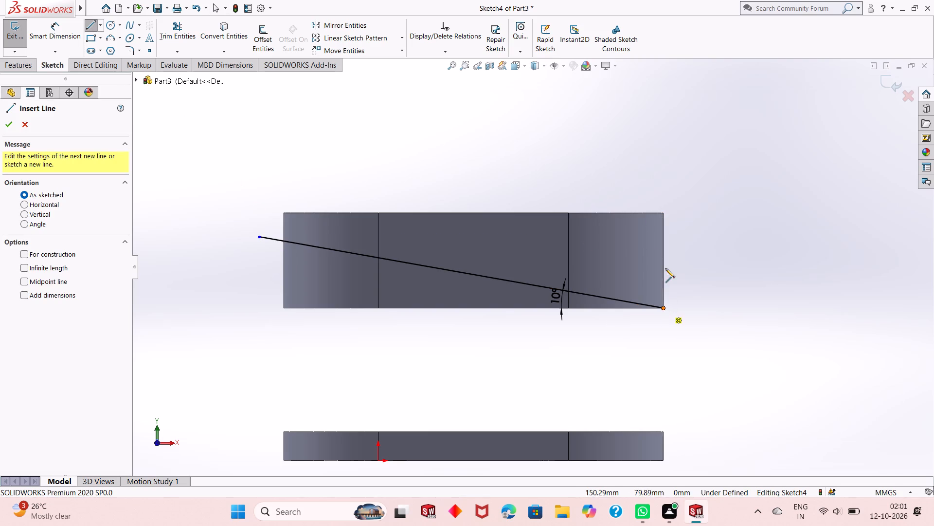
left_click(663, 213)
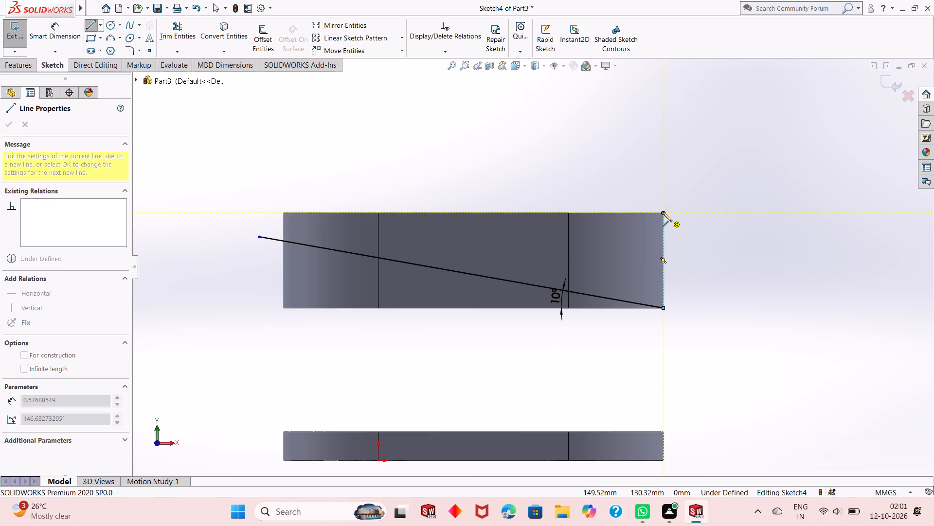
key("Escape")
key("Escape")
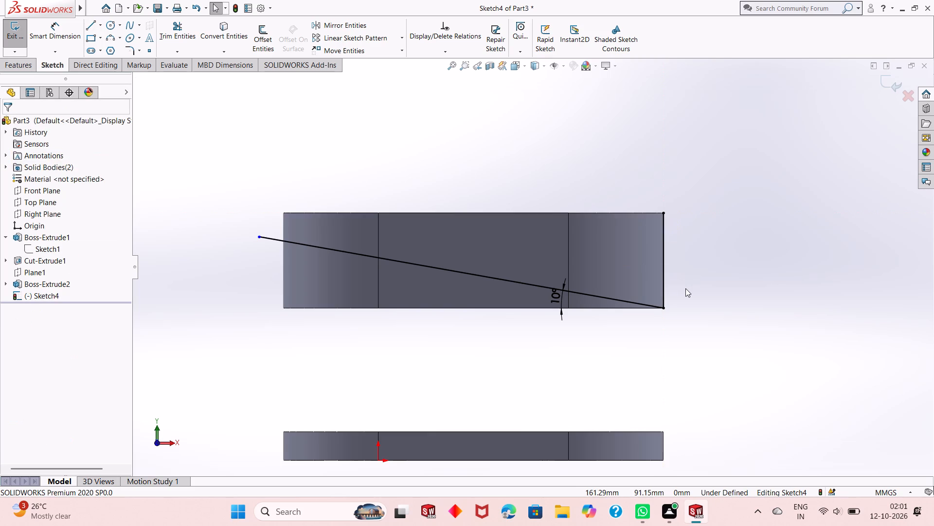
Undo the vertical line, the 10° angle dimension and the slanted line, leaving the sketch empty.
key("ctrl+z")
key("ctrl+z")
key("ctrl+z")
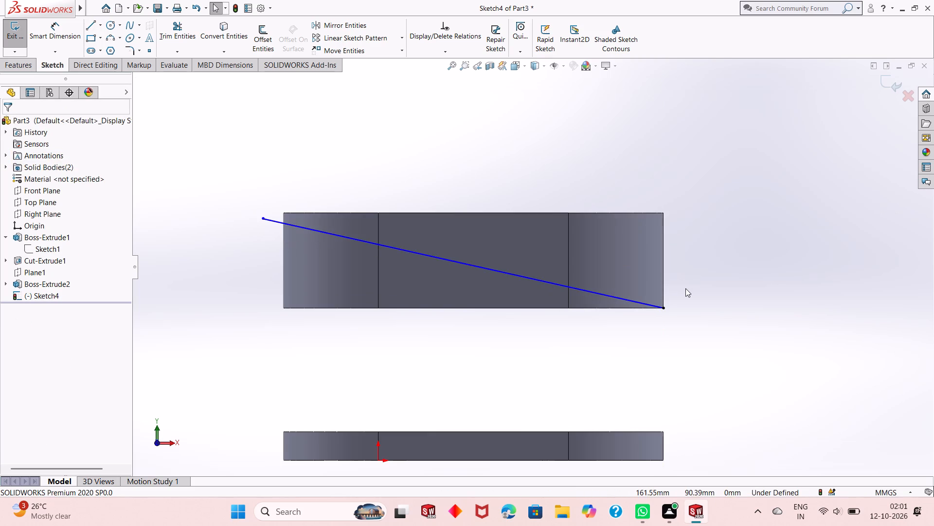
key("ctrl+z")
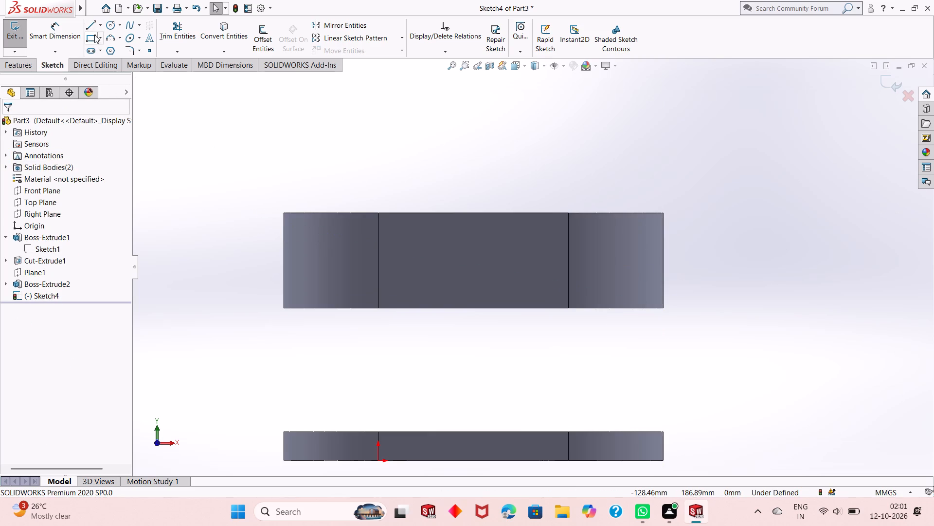
Sketch a 10 mm vertical line up from the ring's lower right corner, continuing into a slanted line about 220 mm long past the ring's left end.
left_click(90, 26)
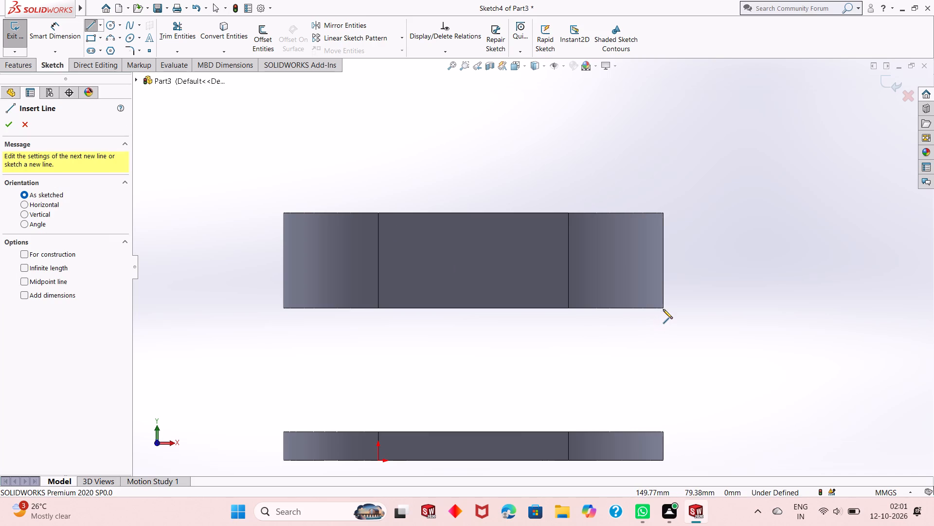
left_click(664, 308)
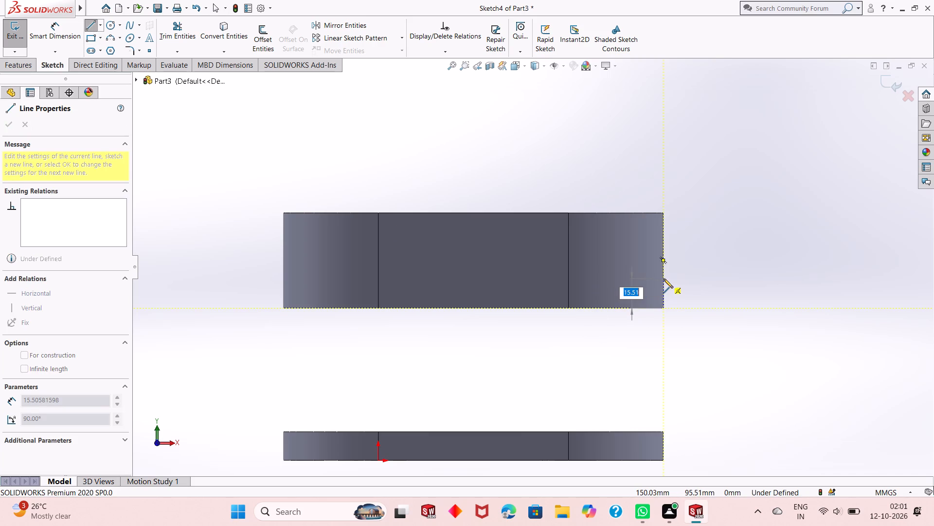
type("10")
key("Return")
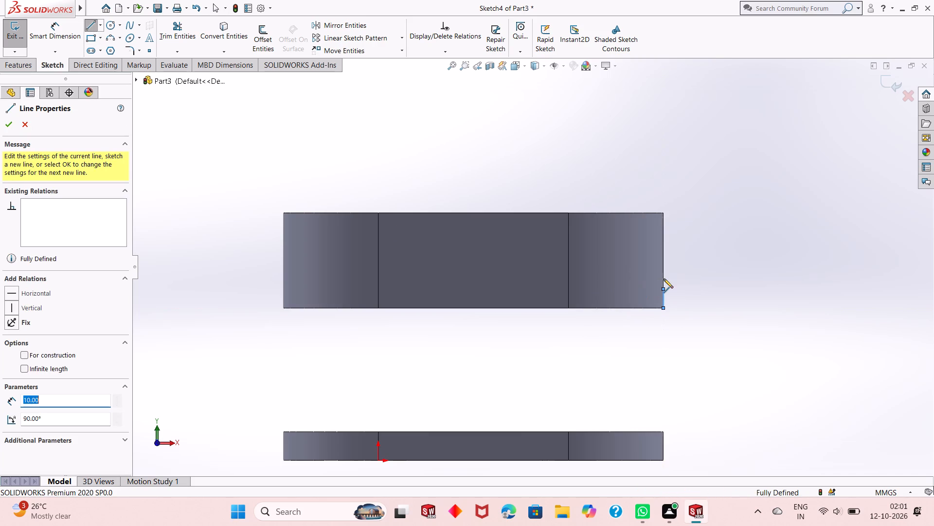
left_click(251, 222)
key("Escape")
key("Escape")
key("Escape")
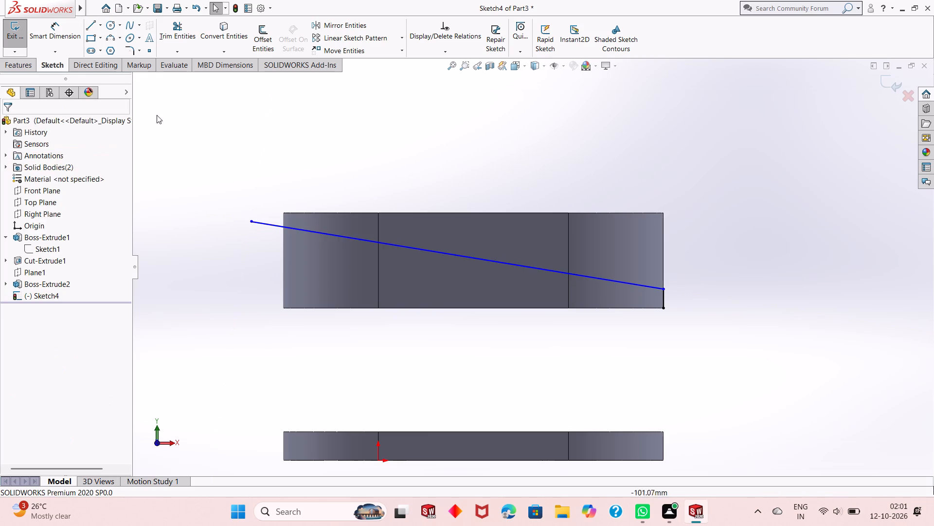
key("Escape")
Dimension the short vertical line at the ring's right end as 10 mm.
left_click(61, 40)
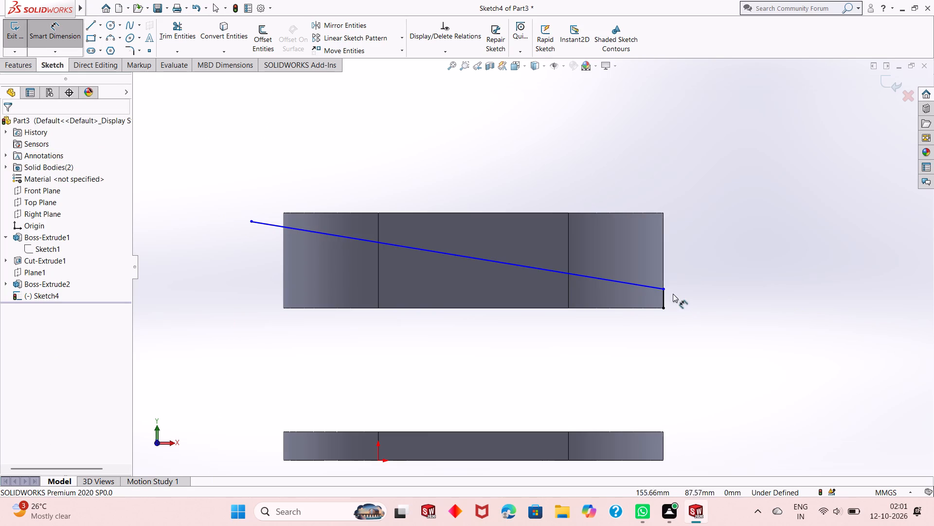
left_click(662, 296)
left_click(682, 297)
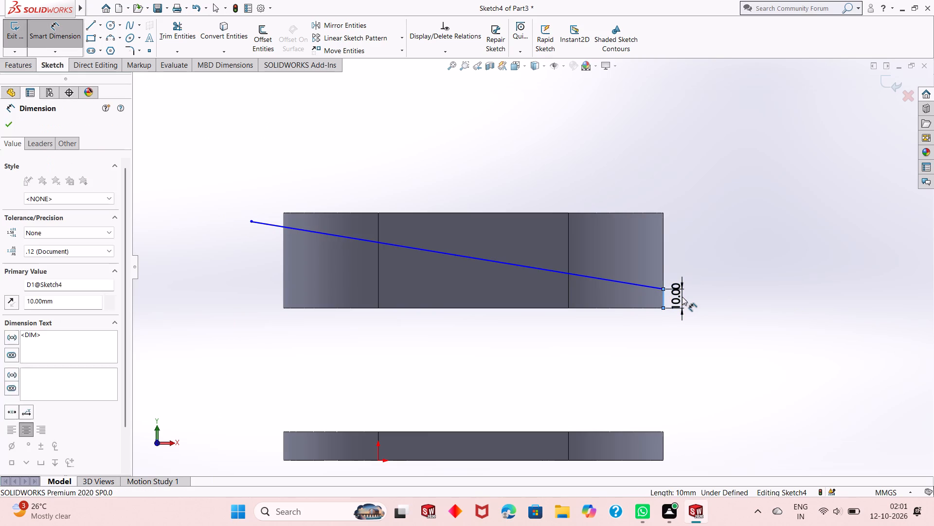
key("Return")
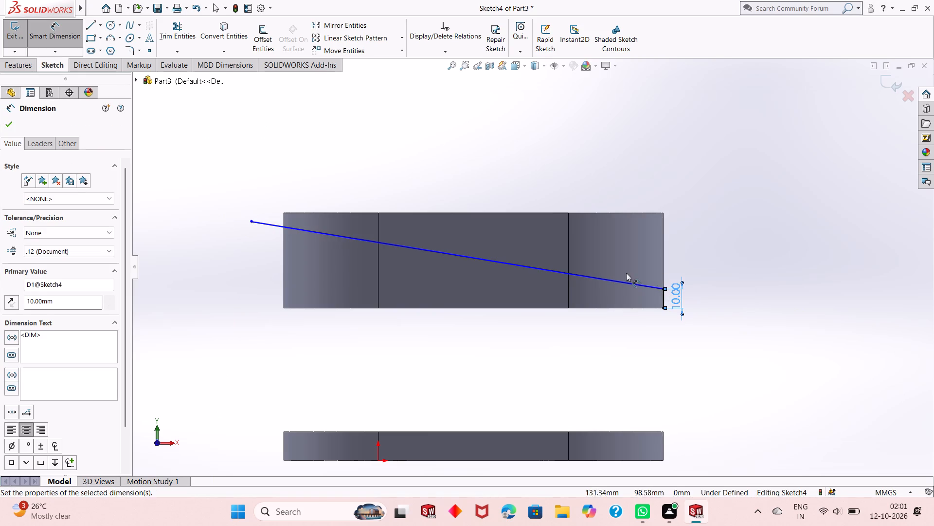
Dimension the angle between the slanted line and the ring's bottom edge as 10°.
left_click(609, 278)
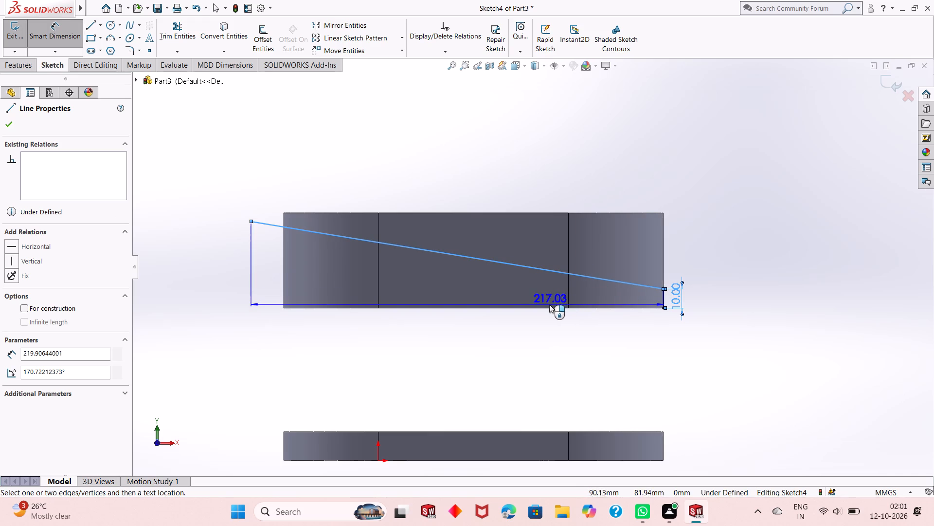
left_click(542, 308)
left_click(512, 280)
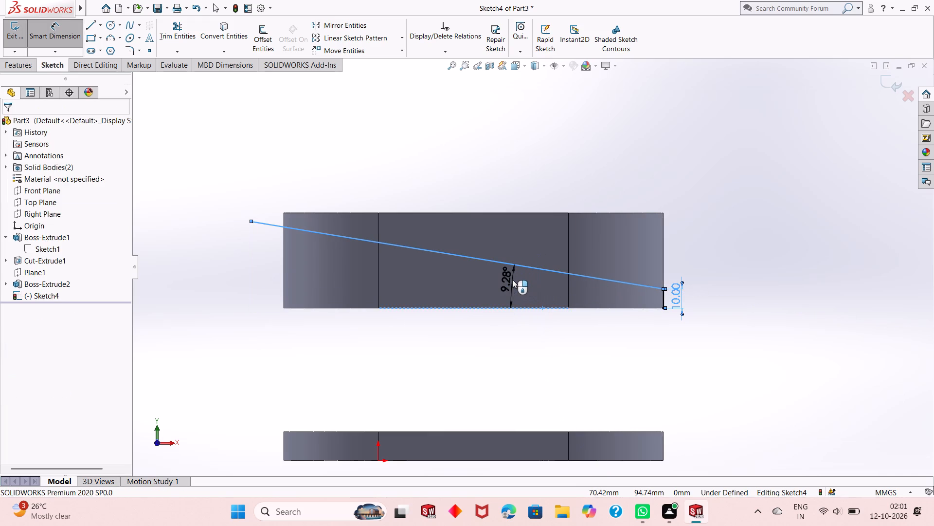
type("10")
key("Return")
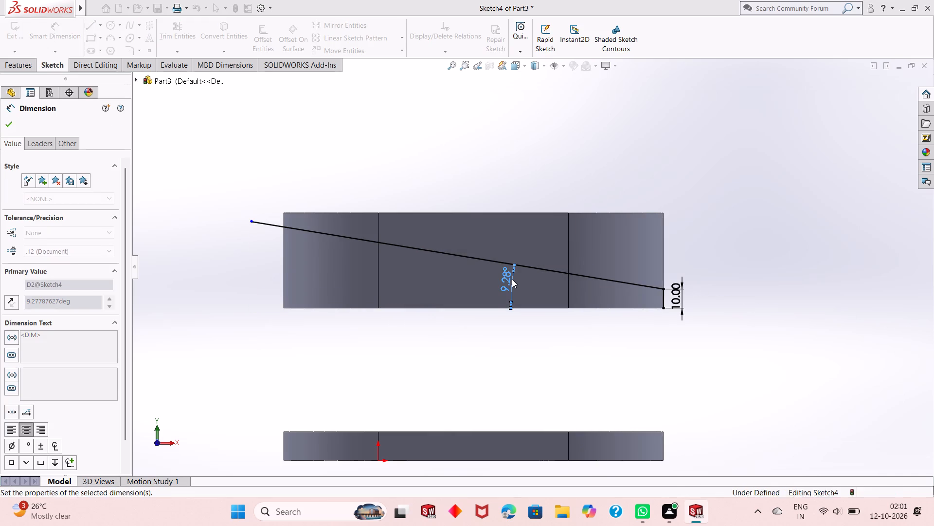
right_click(561, 157)
left_click(585, 188)
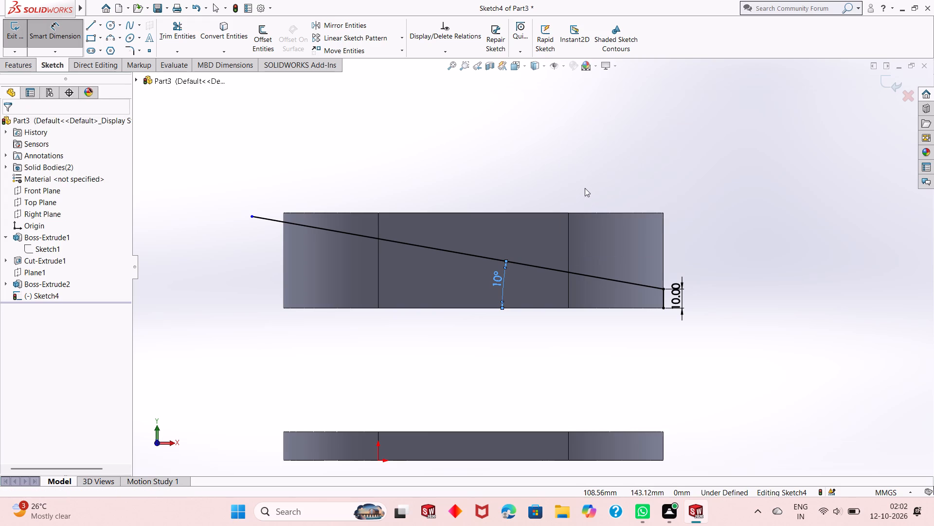
Delete the short vertical line at the ring's right end, keeping the slanted line.
left_click(86, 25)
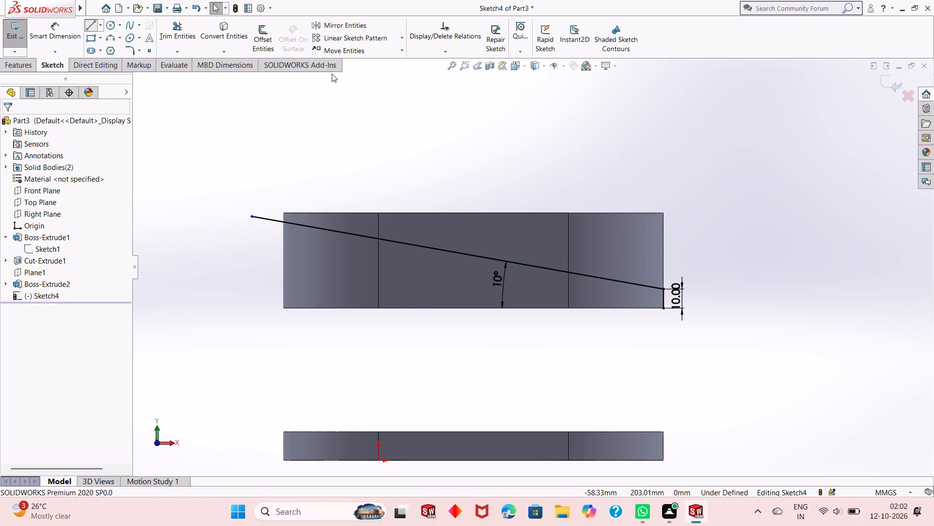
key("Escape")
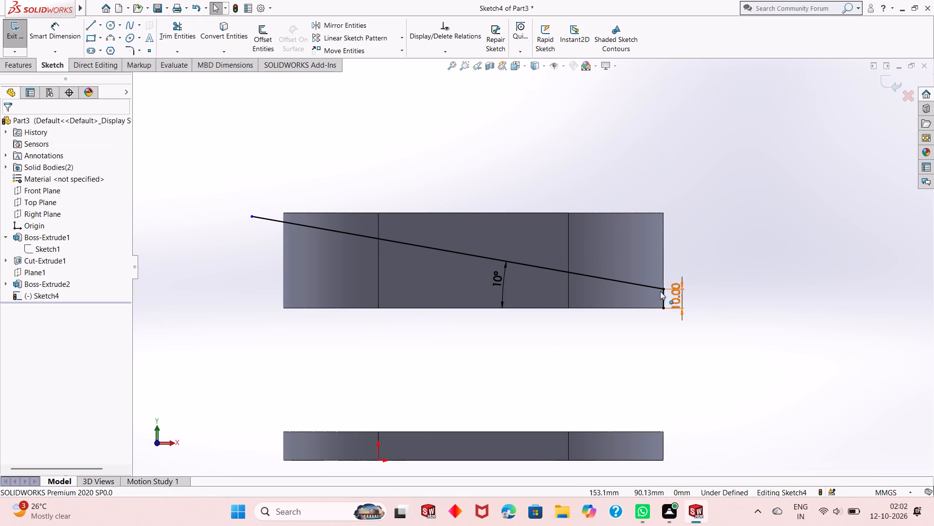
right_click(665, 297)
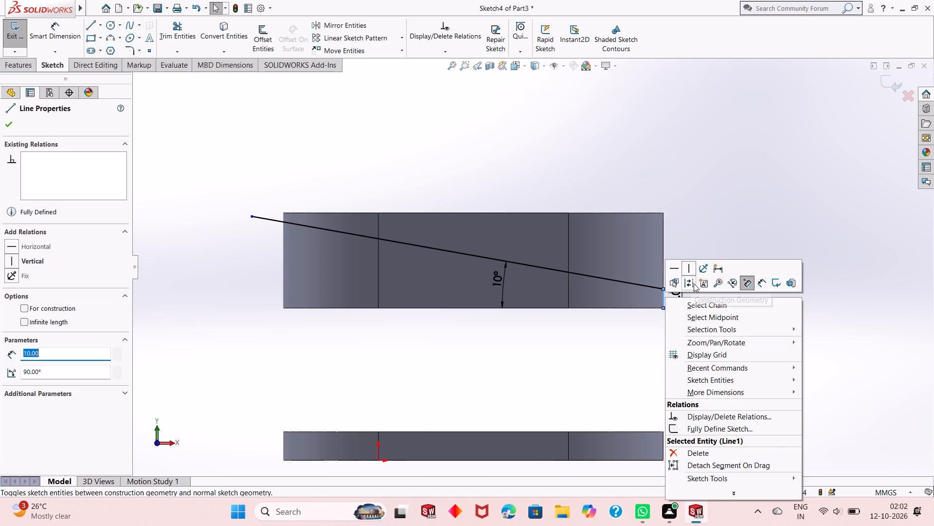
key("Escape")
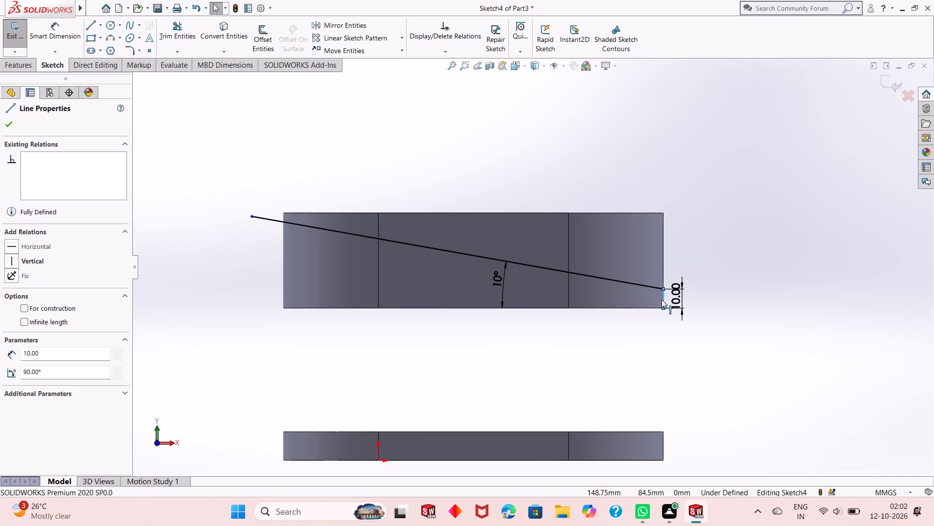
right_click(663, 297)
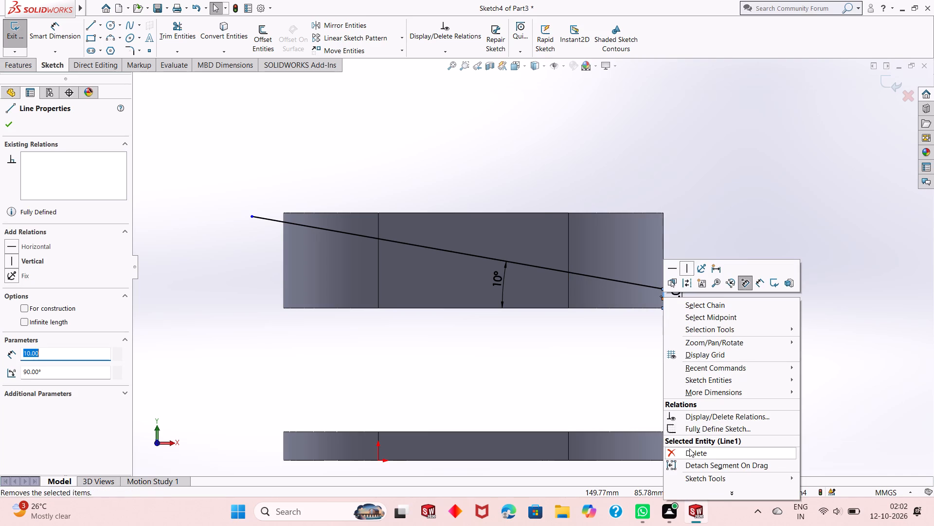
left_click(689, 449)
left_click(416, 253)
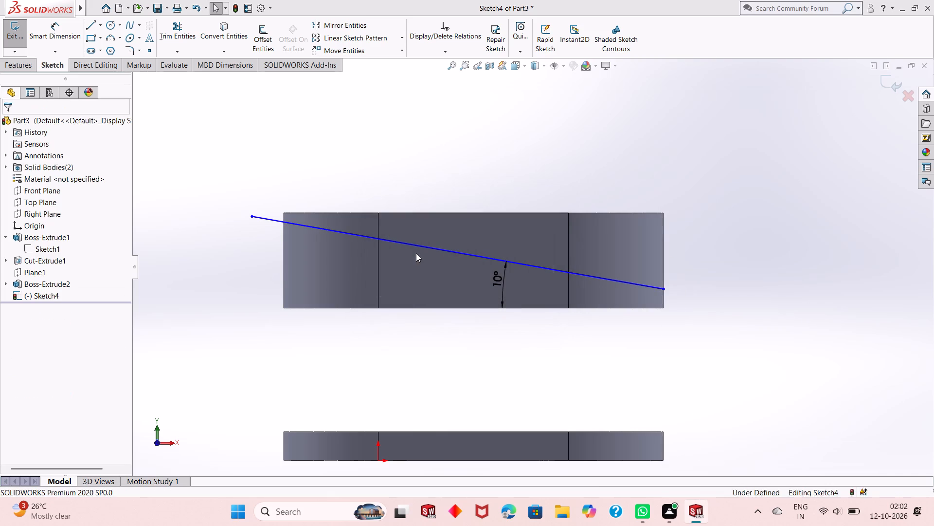
Dimension the slanted line's right endpoint 10 mm above the ring's lower right corner.
left_click(80, 38)
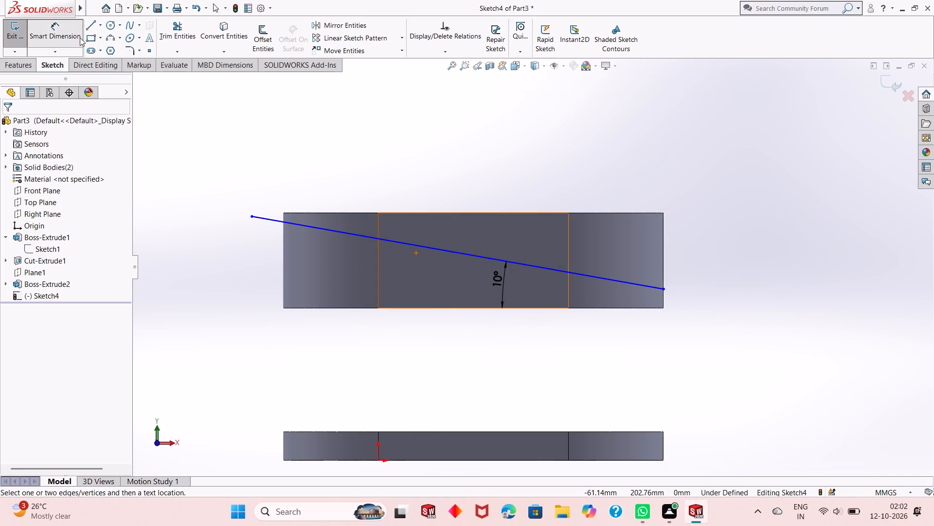
left_click(663, 291)
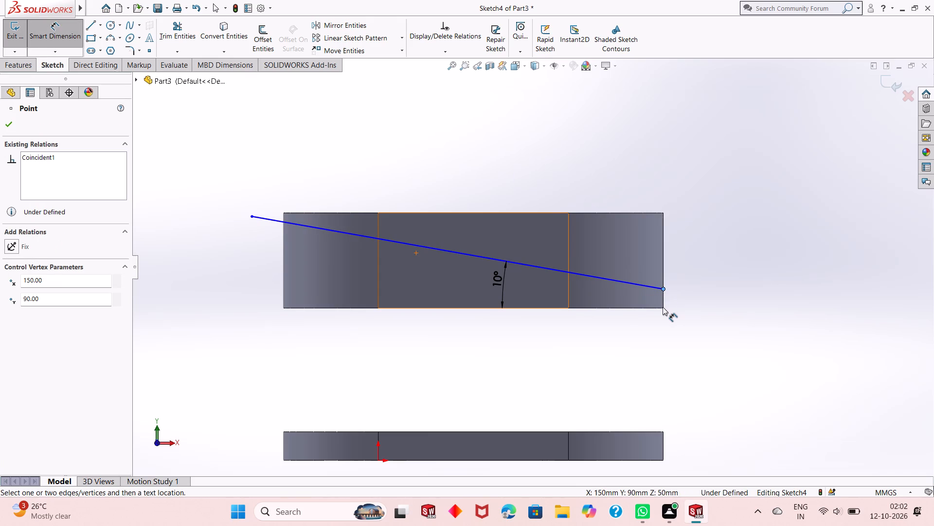
left_click(664, 307)
left_click(699, 306)
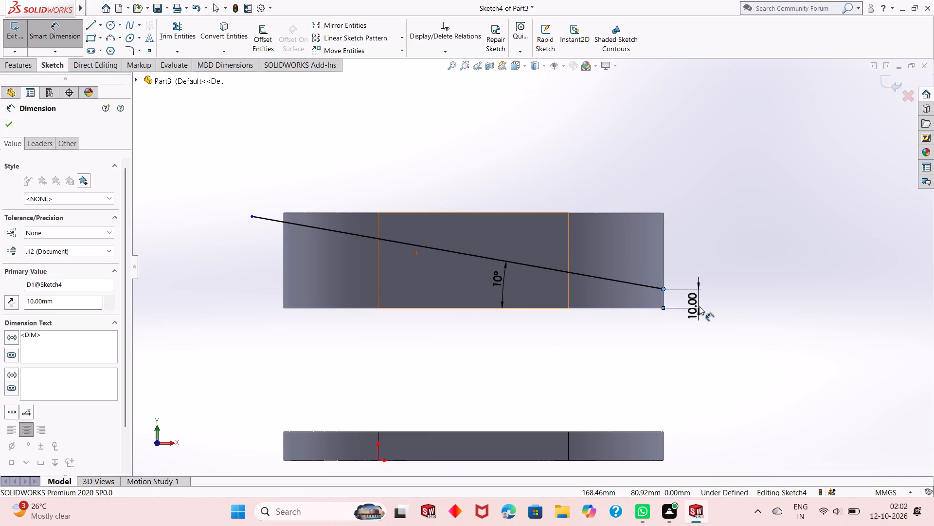
type("10")
key("Return")
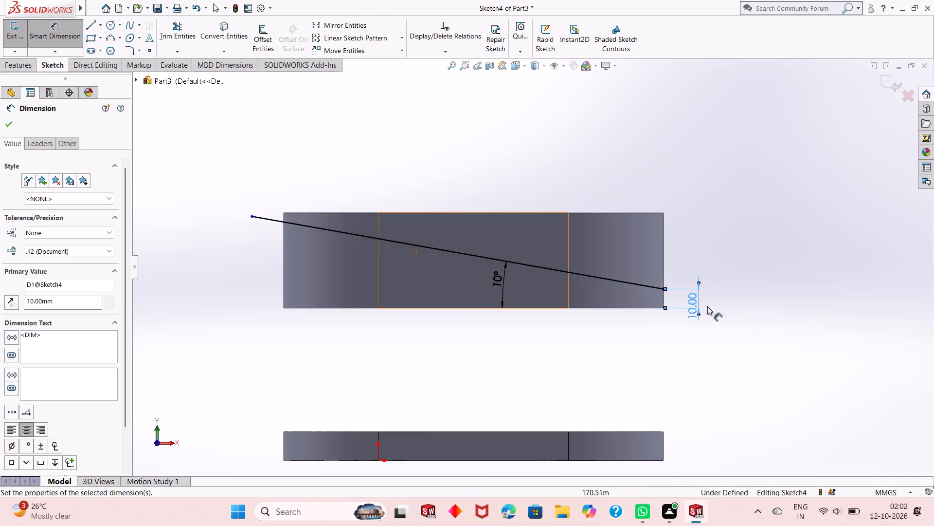
right_click(743, 206)
left_click(756, 235)
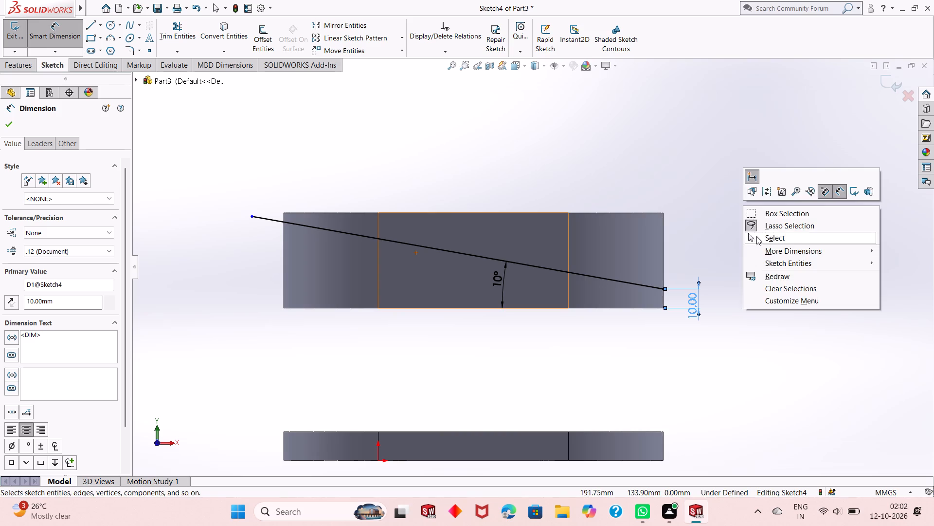
Sketch lines from the slanted line's right end: about 40 mm up, about 200 mm along the ring's top edge, and about 4.4 mm down.
left_click(89, 29)
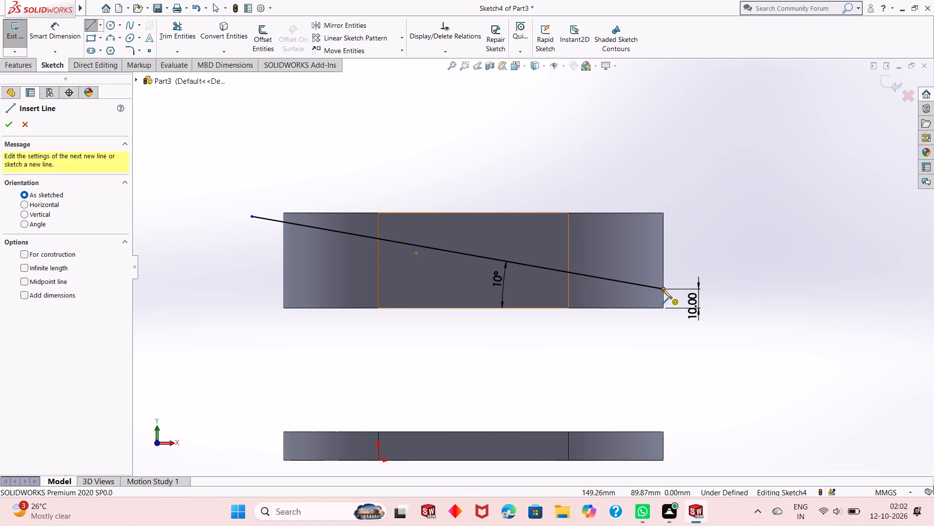
left_click(664, 289)
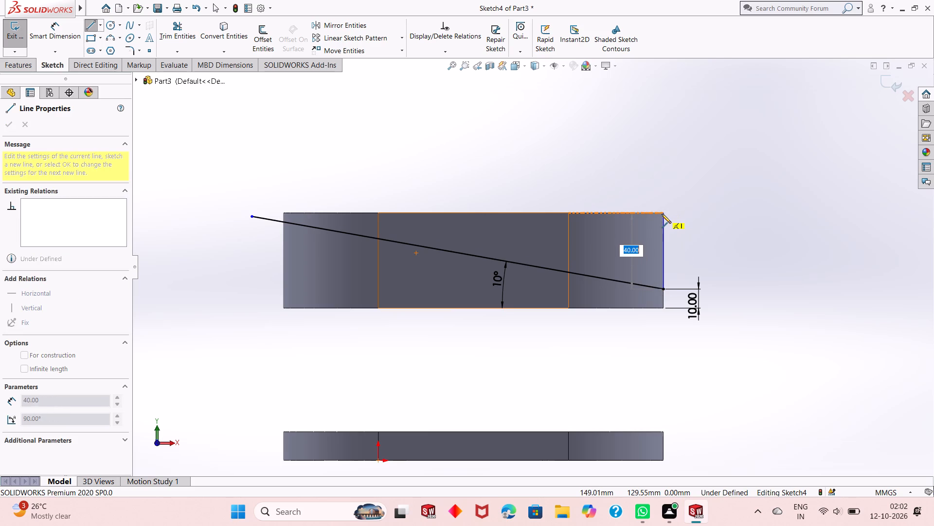
left_click(662, 213)
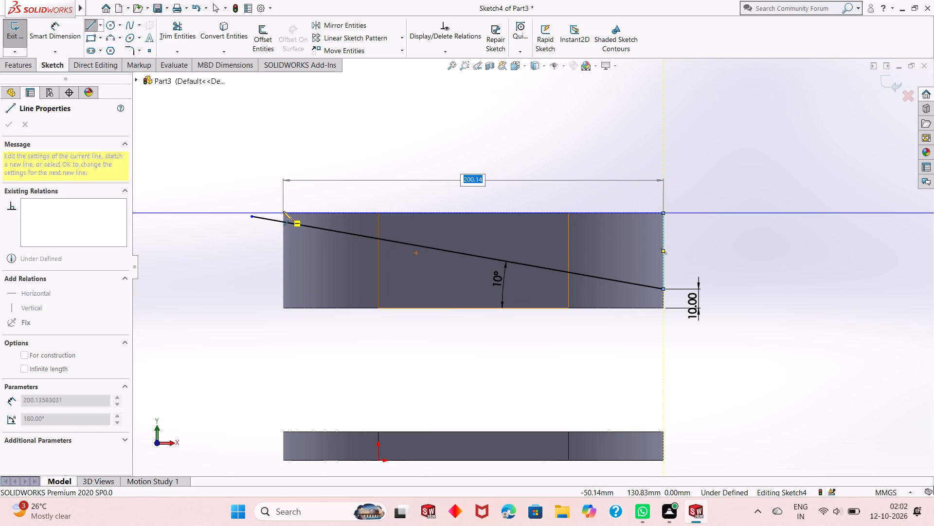
scroll(284, 211, "up", 4)
scroll(401, 237, "down", 7)
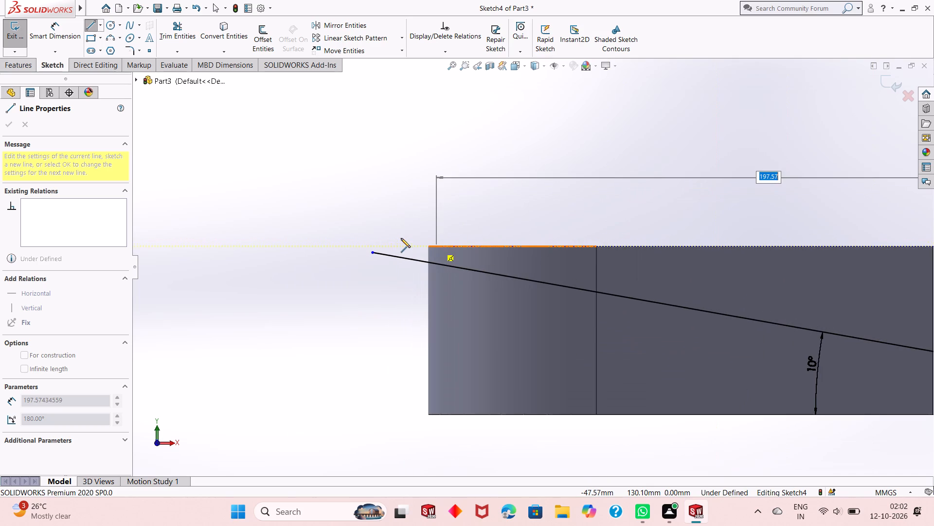
left_click(428, 248)
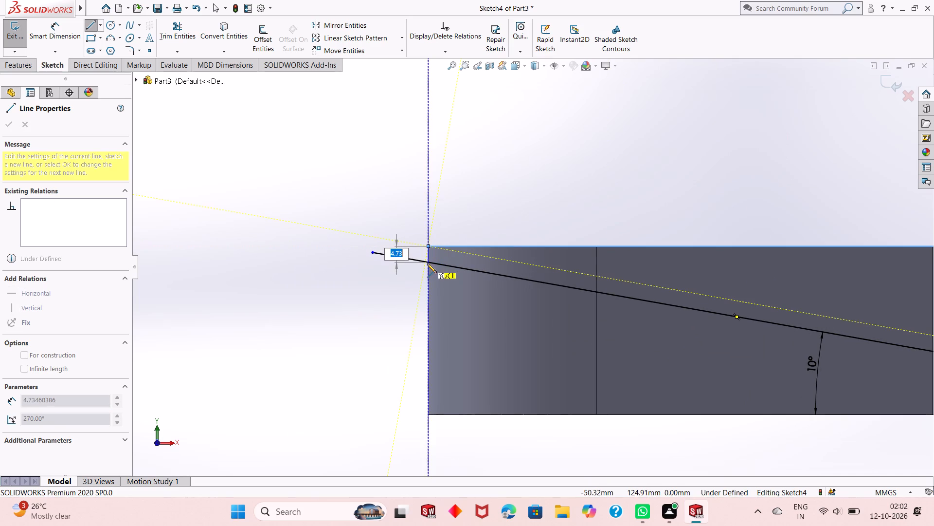
scroll(422, 256, "up", 4)
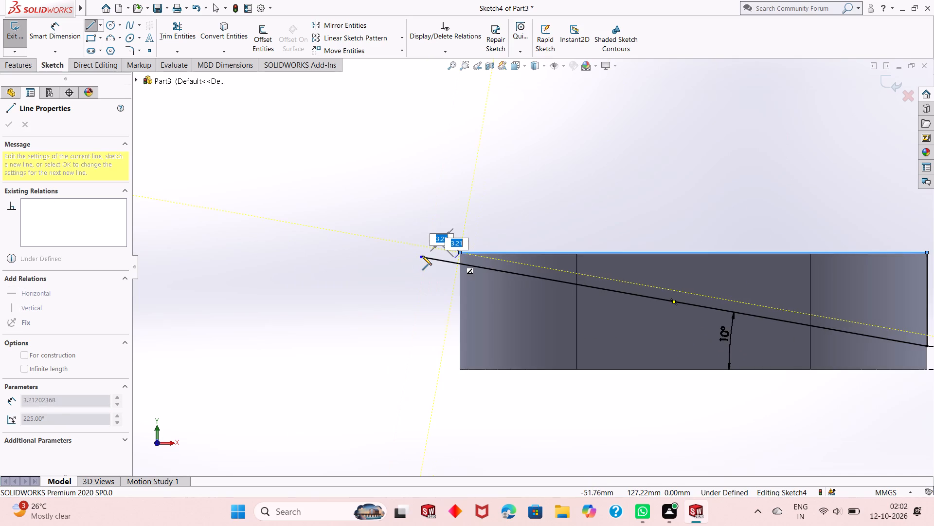
scroll(513, 281, "down", 10)
scroll(422, 215, "down", 8)
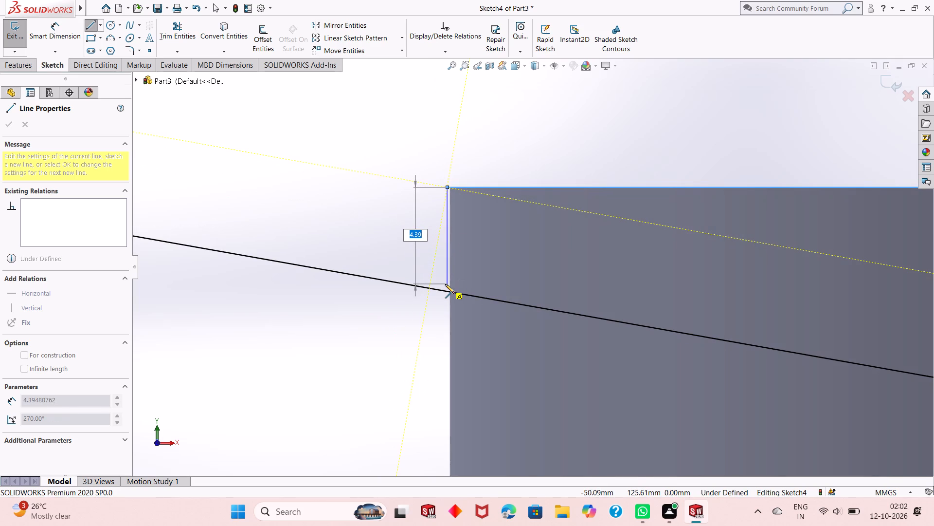
left_click(445, 284)
key("Escape")
key("Escape")
key("Escape")
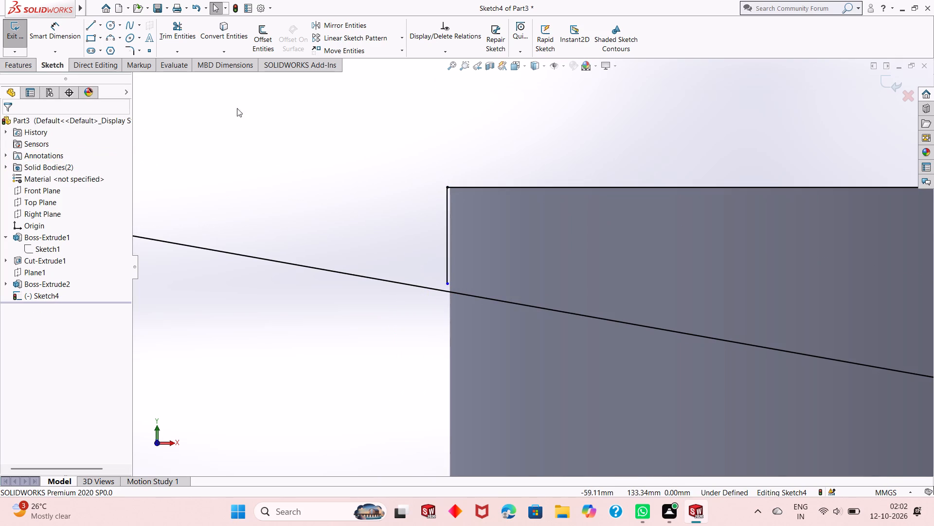
Extend the short vertical line at the ring's left end down to the slanted line.
left_click(180, 47)
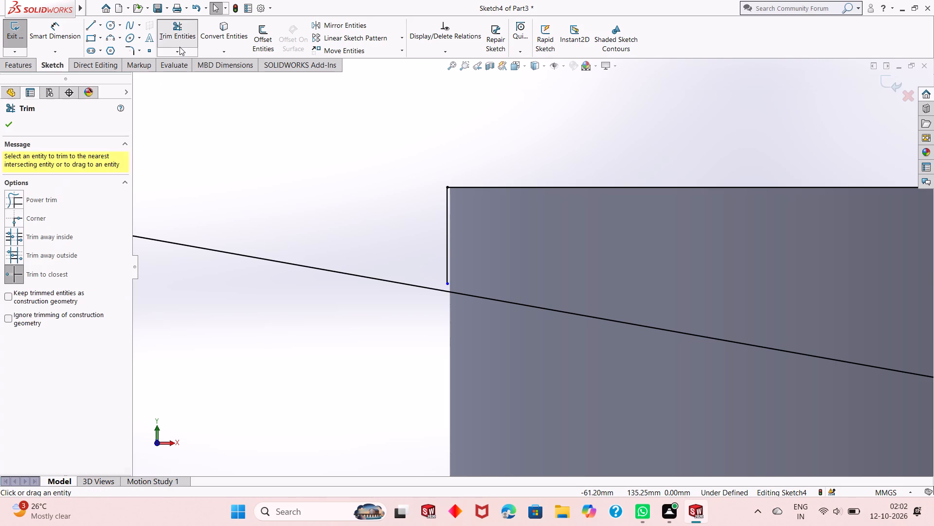
left_click(180, 52)
left_click(186, 74)
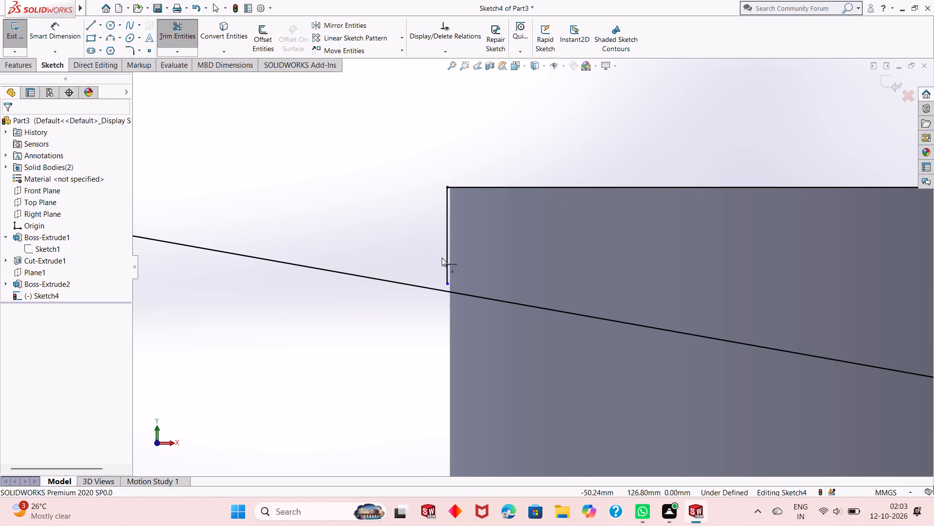
left_click(447, 259)
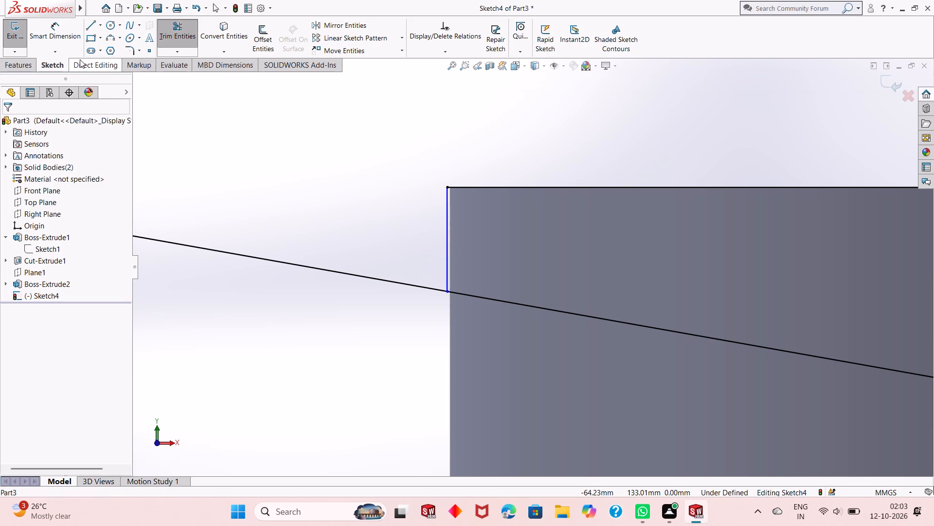
right_click(235, 119)
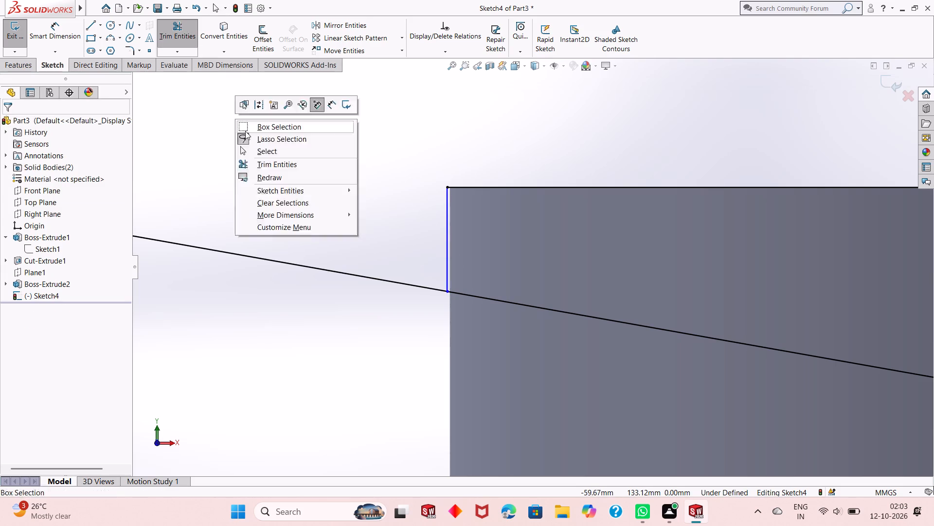
left_click(276, 152)
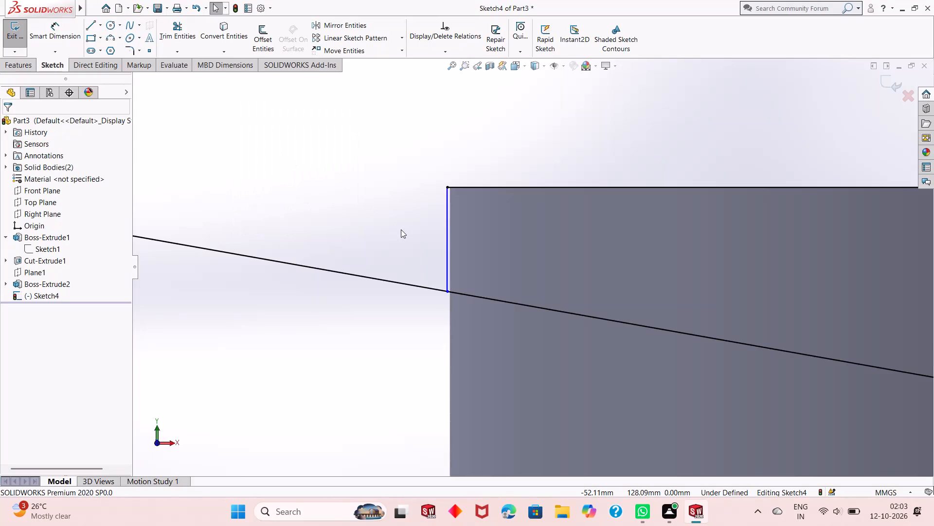
Trim off the part of the slanted line that overhangs the short vertical line at the ring's left end.
scroll(401, 230, "up", 13)
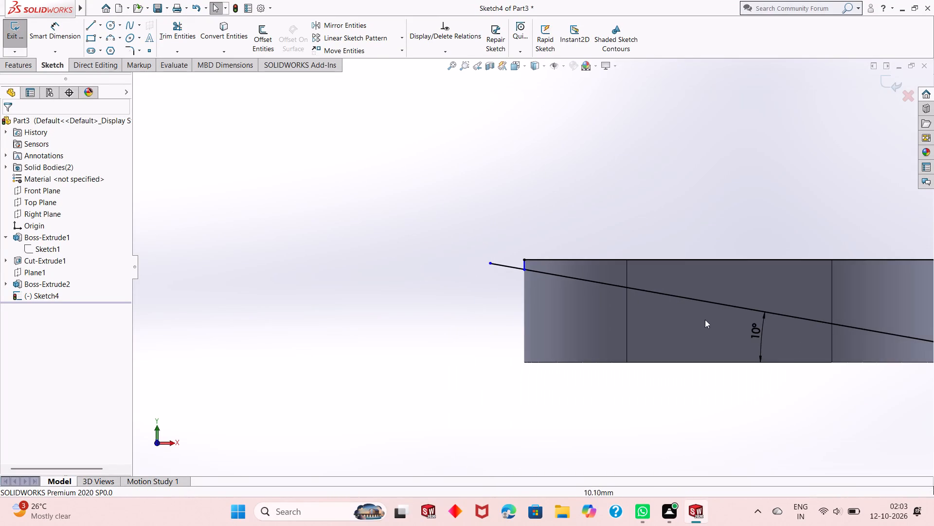
scroll(823, 342, "down", 2)
left_click(167, 37)
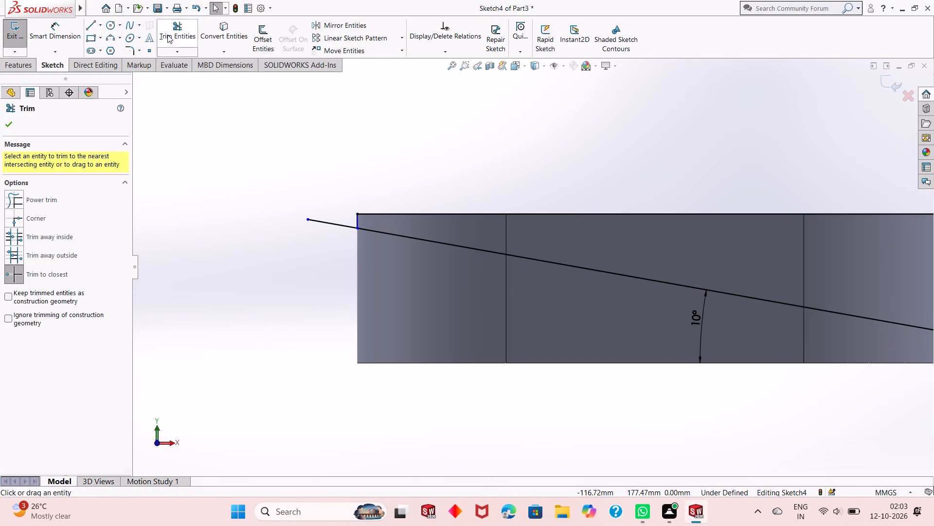
left_click(313, 223)
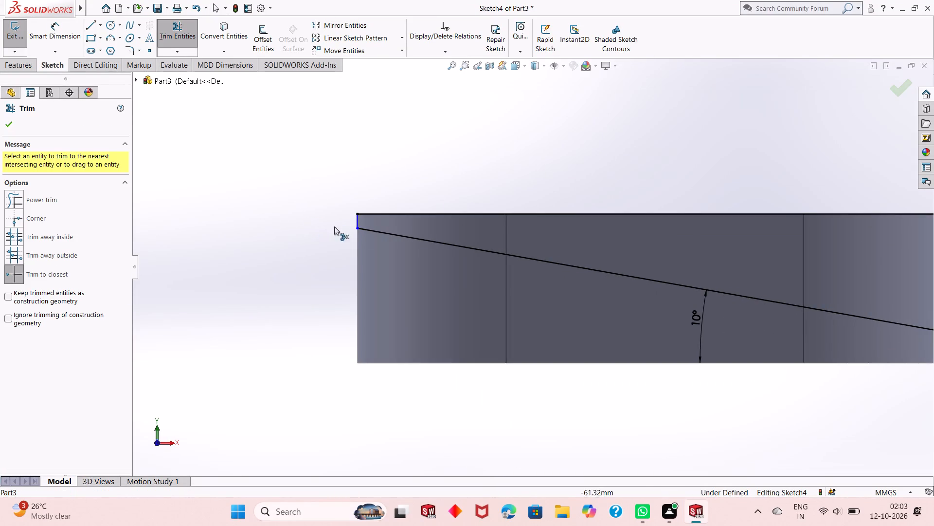
scroll(388, 236, "down", 10)
right_click(298, 191)
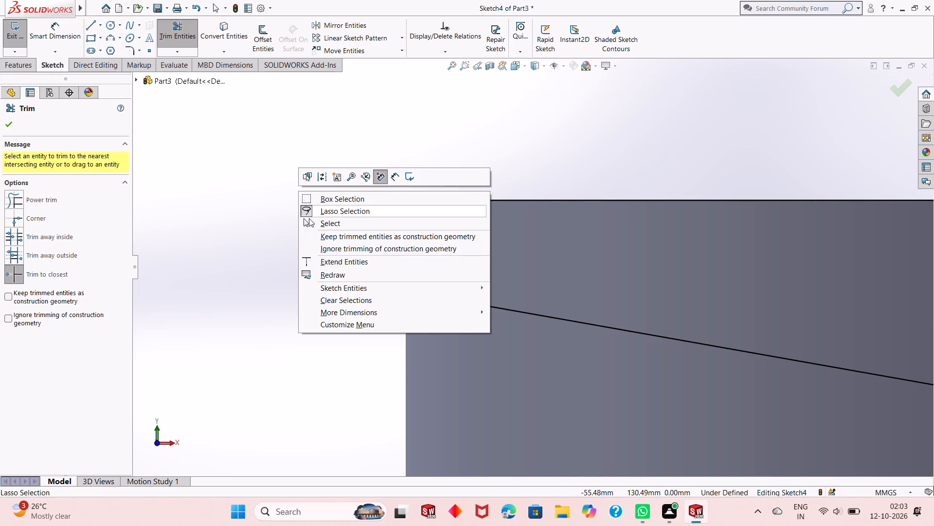
left_click(314, 226)
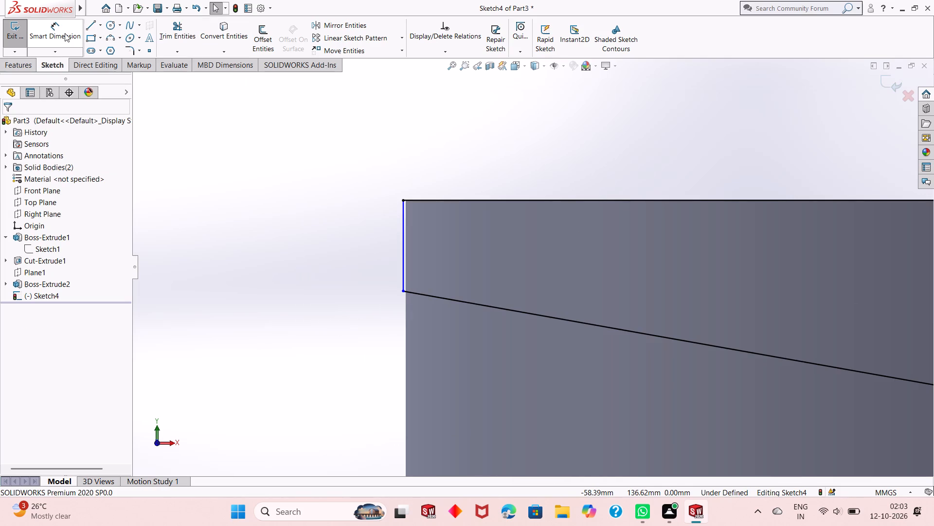
Dimension the short vertical line at the ring's left end, keeping its drawn length.
left_click(65, 33)
left_click(404, 250)
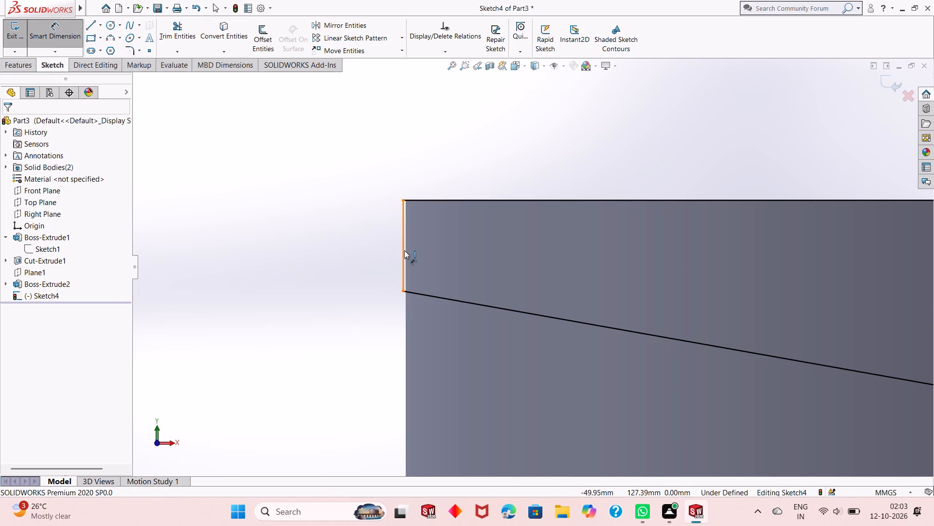
left_click(384, 252)
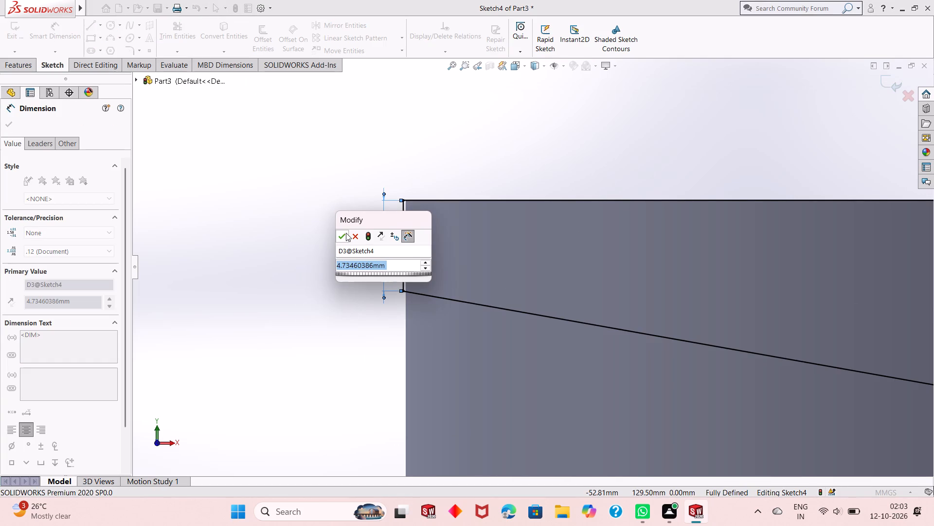
left_click(345, 235)
right_click(319, 168)
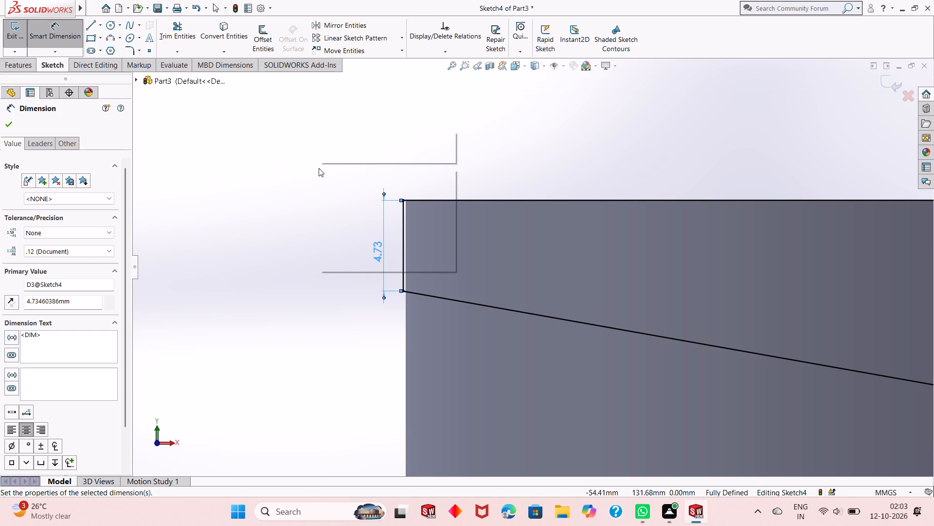
left_click(328, 197)
Cut-extrude the closed wedge profile Through All to remove the ring's top at a slant.
scroll(451, 294, "up", 11)
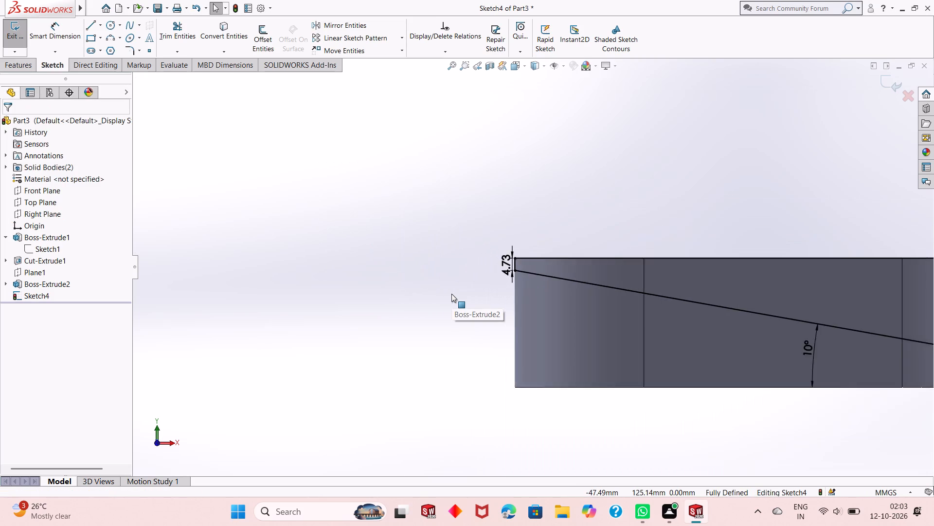
scroll(451, 294, "up", 5)
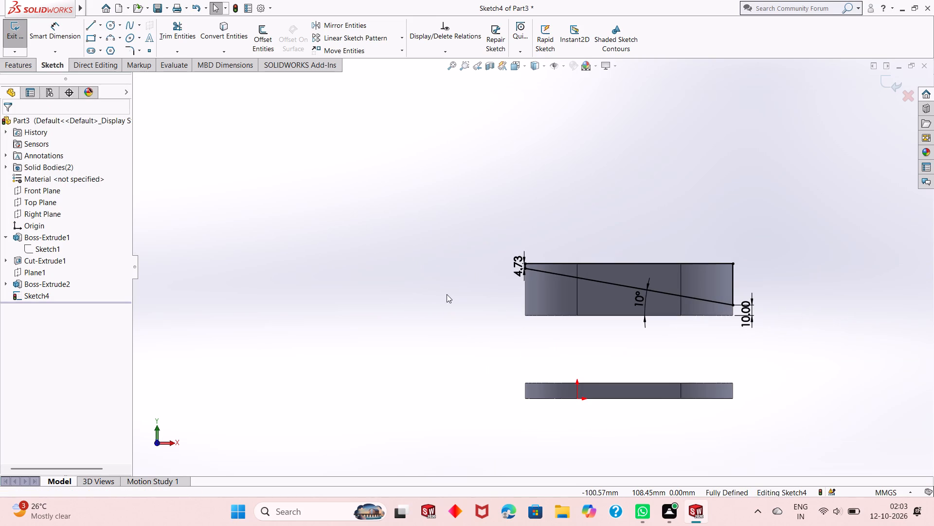
middle_click_drag(726, 283, 694, 343)
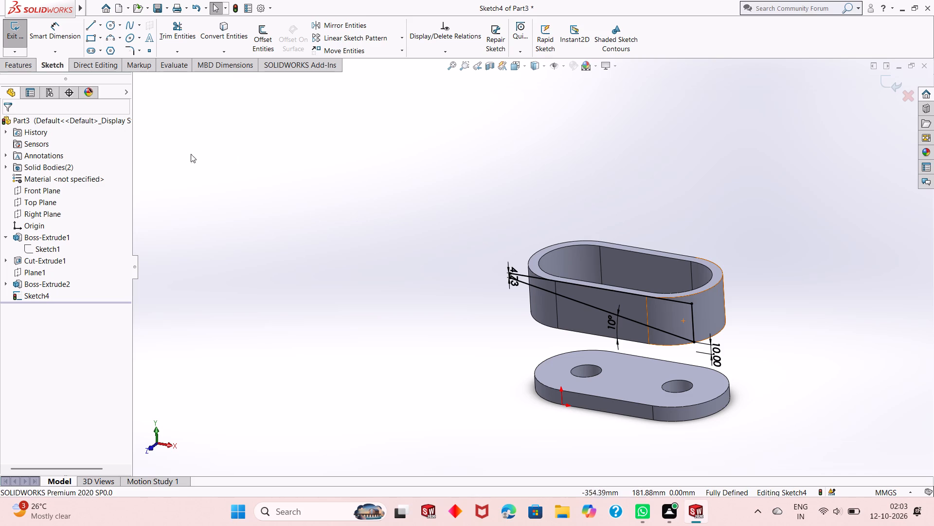
left_click(32, 68)
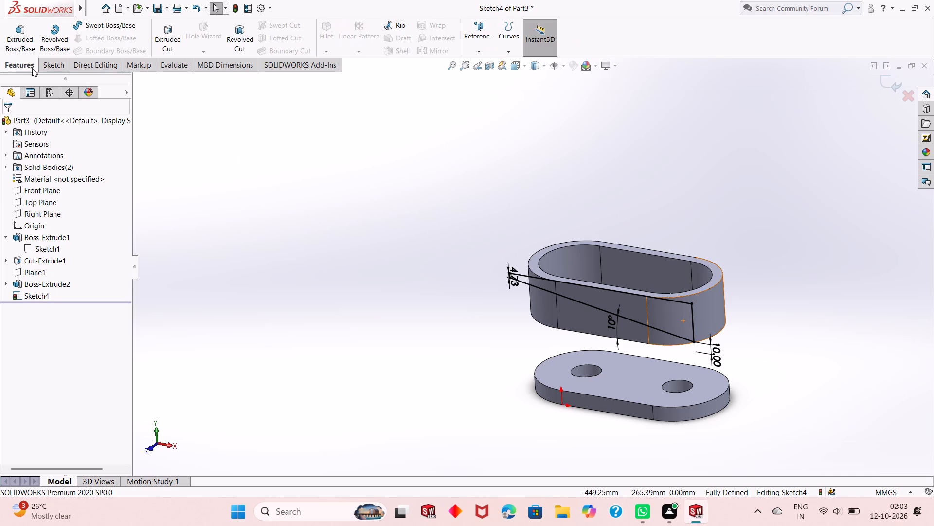
left_click(167, 41)
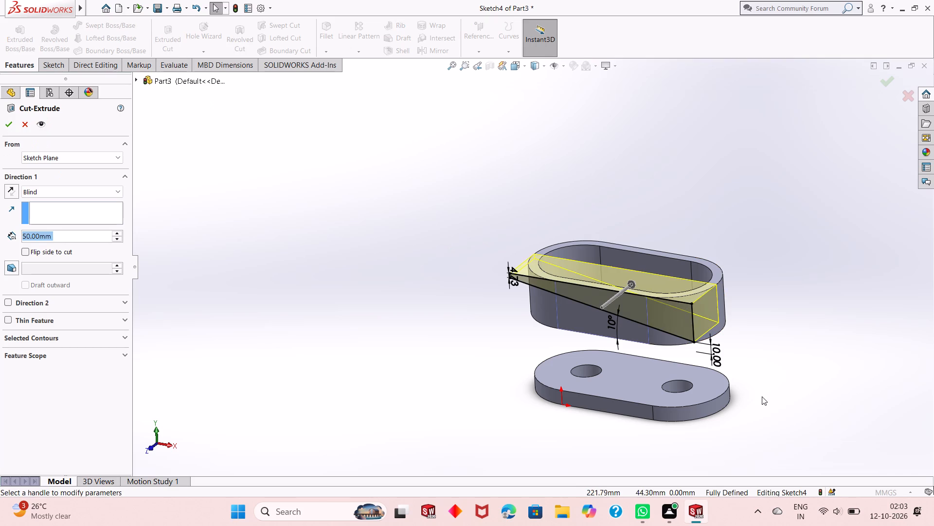
left_click(49, 193)
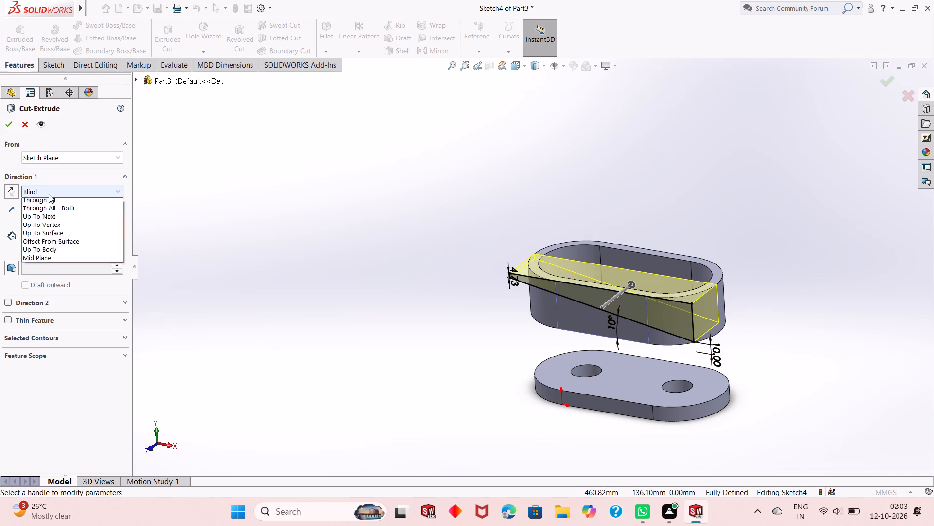
left_click(49, 210)
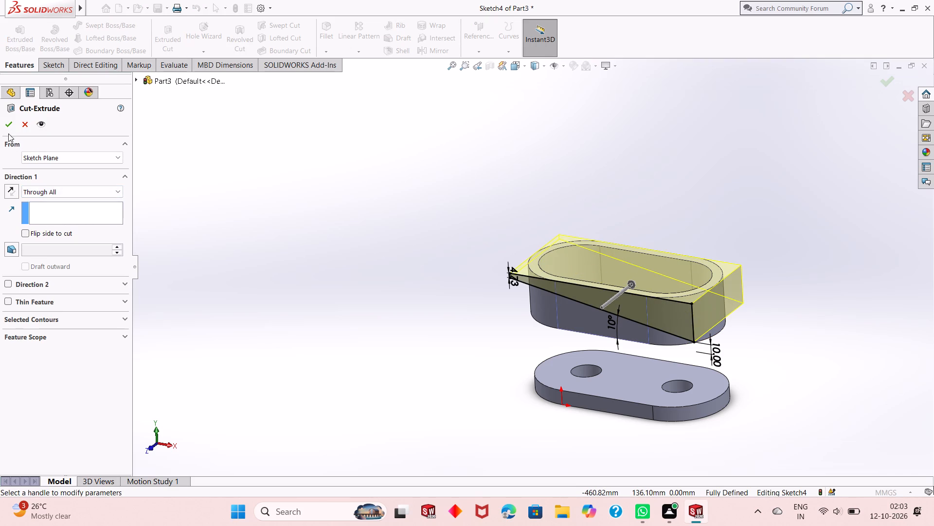
left_click(8, 129)
left_click(393, 286)
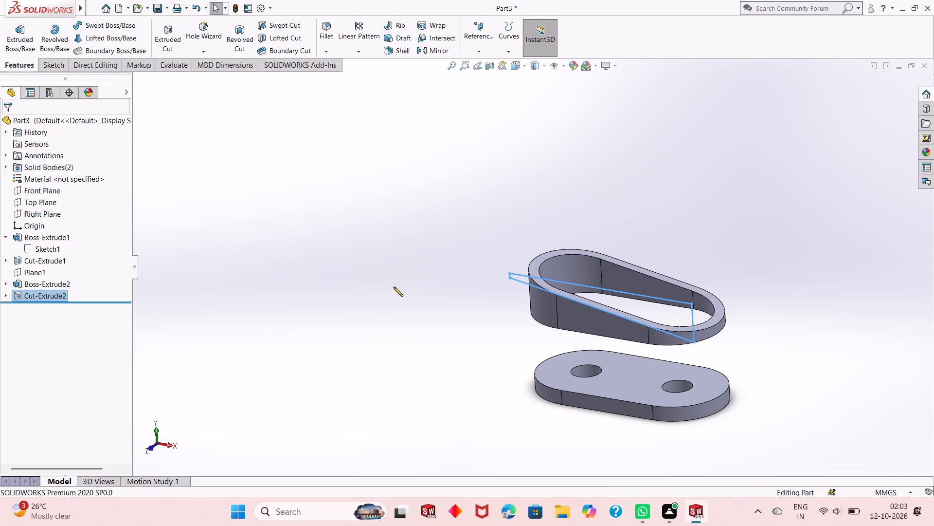
middle_click_drag(507, 346, 549, 351)
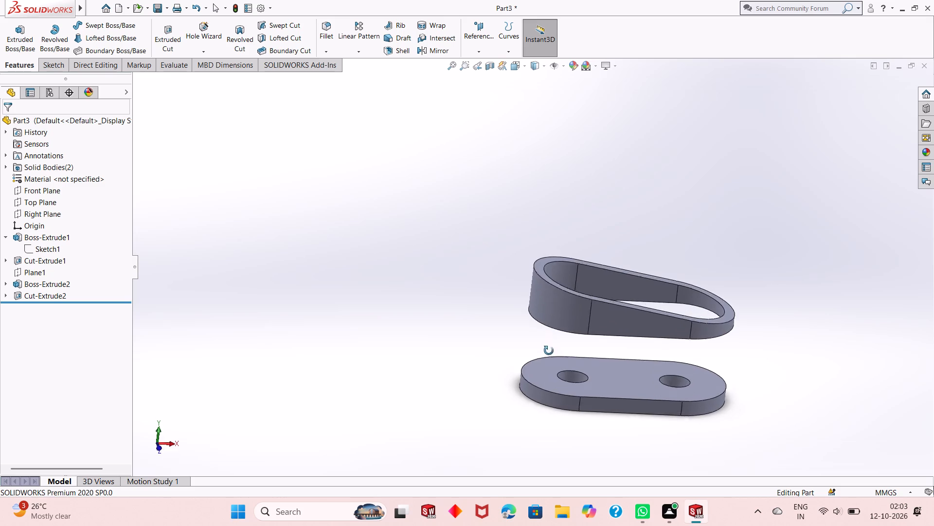
Examine the slanted ring and the plate beneath it from below, from the side and from above.
middle_click_drag(549, 351, 536, 250)
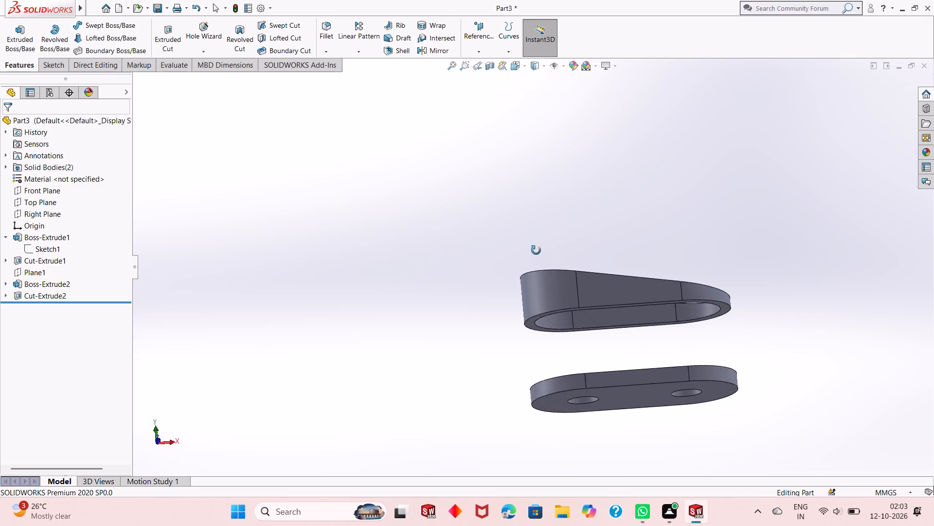
middle_click_drag(536, 250, 529, 198)
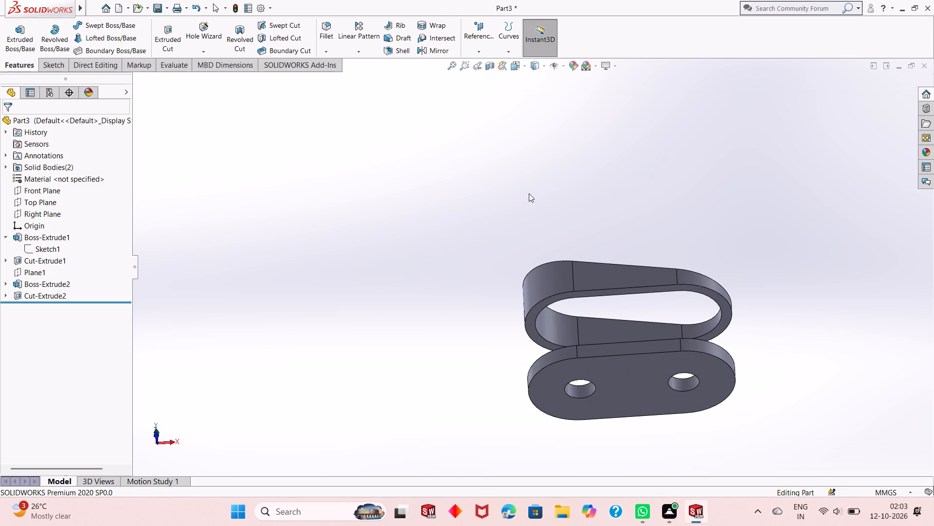
middle_click_drag(534, 185, 527, 257)
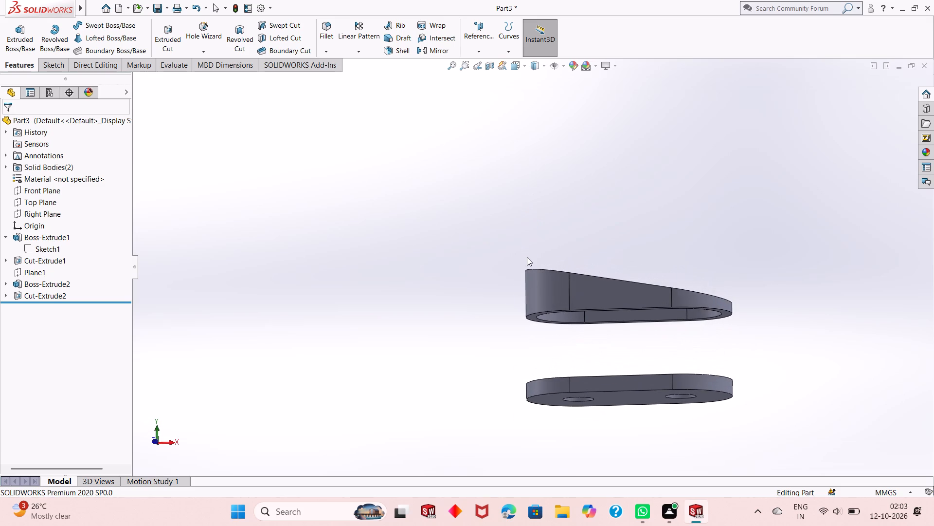
middle_click_drag(598, 256, 573, 373)
scroll(611, 340, "up", 1)
scroll(702, 235, "down", 3)
middle_click_drag(608, 395, 612, 356)
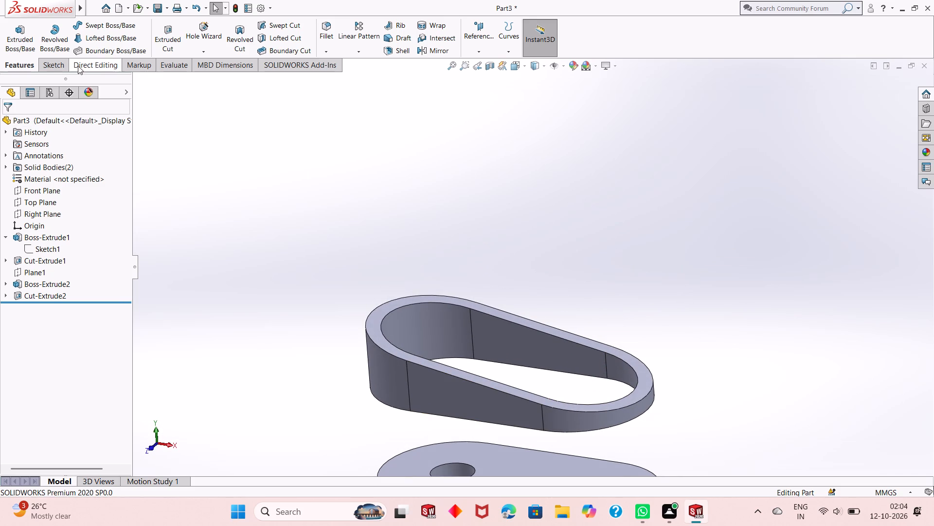
Make Plane1 visible and open a new sketch on it, viewed face-on.
left_click(36, 273)
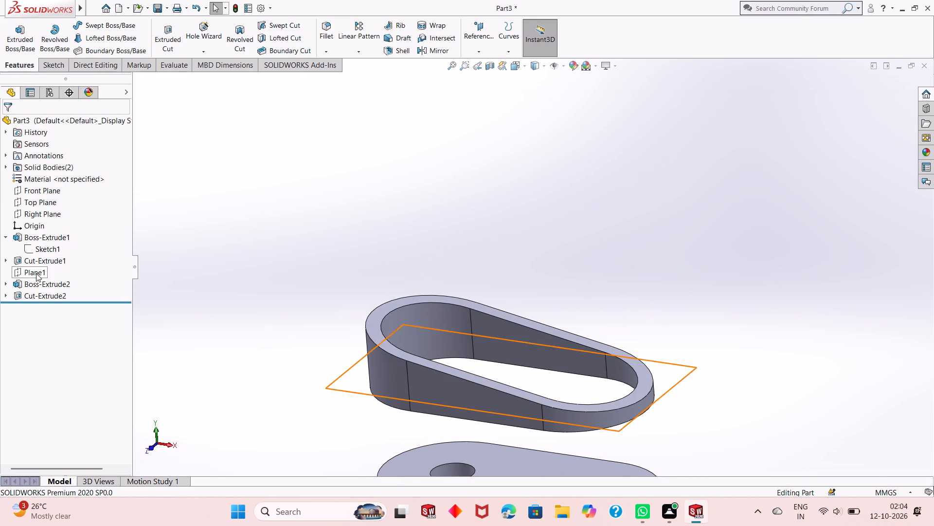
middle_click_drag(688, 407, 697, 344)
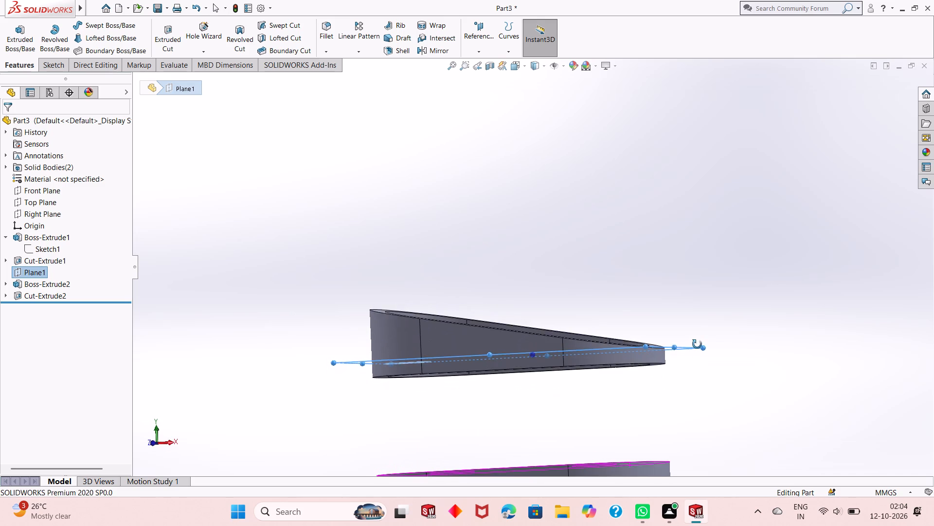
middle_click_drag(697, 344, 687, 382)
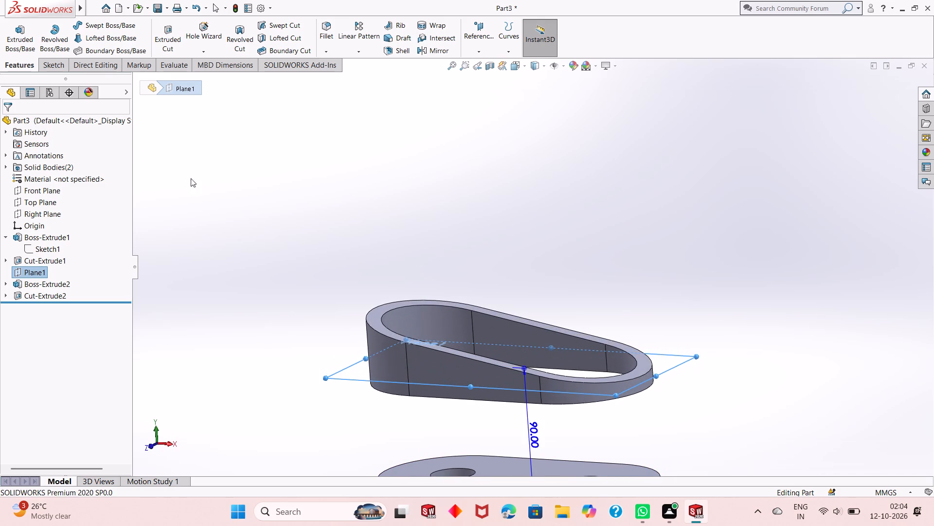
left_click(40, 270)
left_click(59, 255)
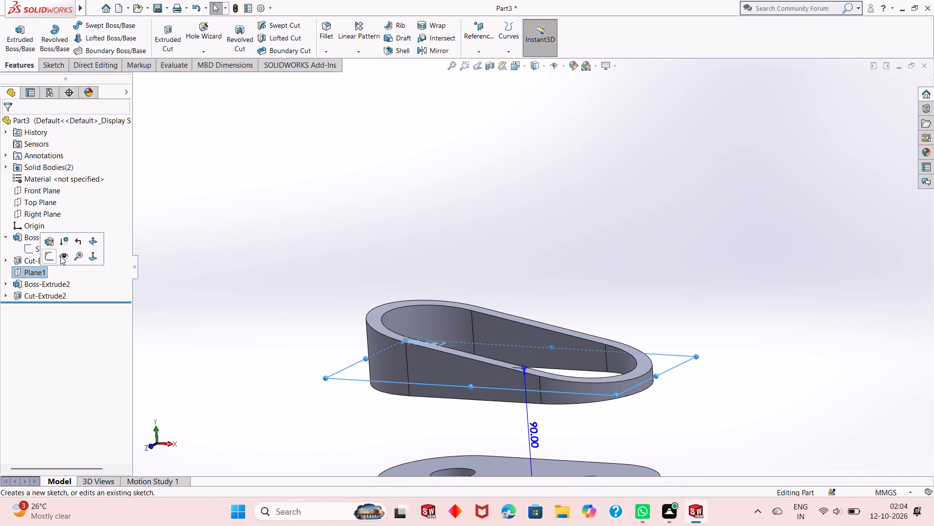
left_click(31, 272)
left_click(36, 257)
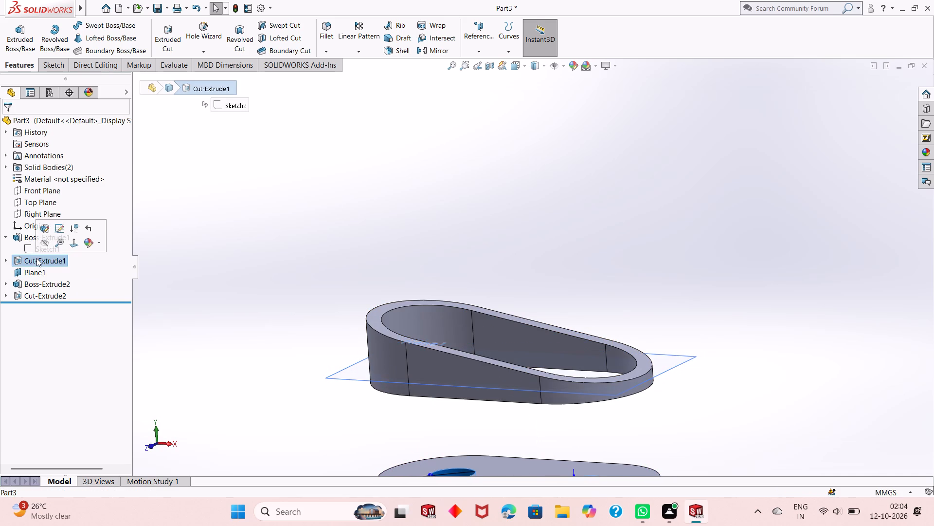
left_click(32, 271)
left_click(44, 257)
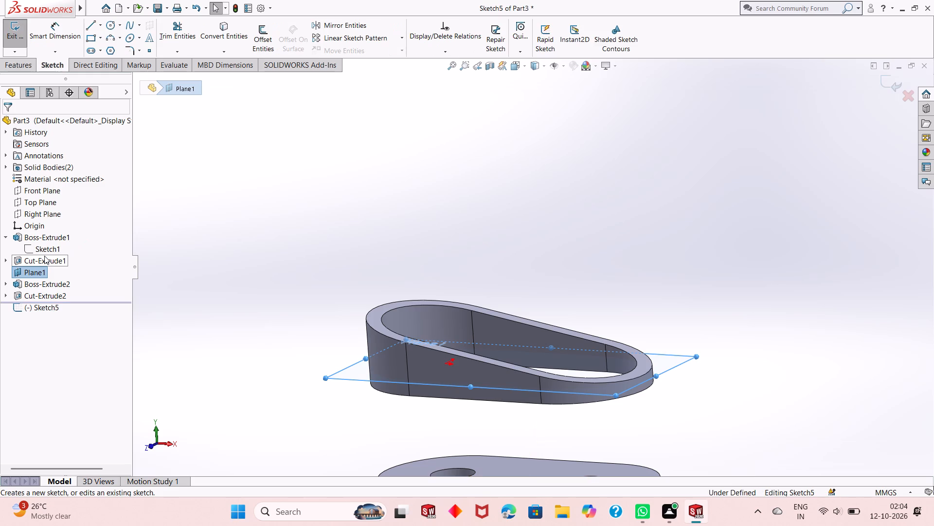
key("ctrl+8")
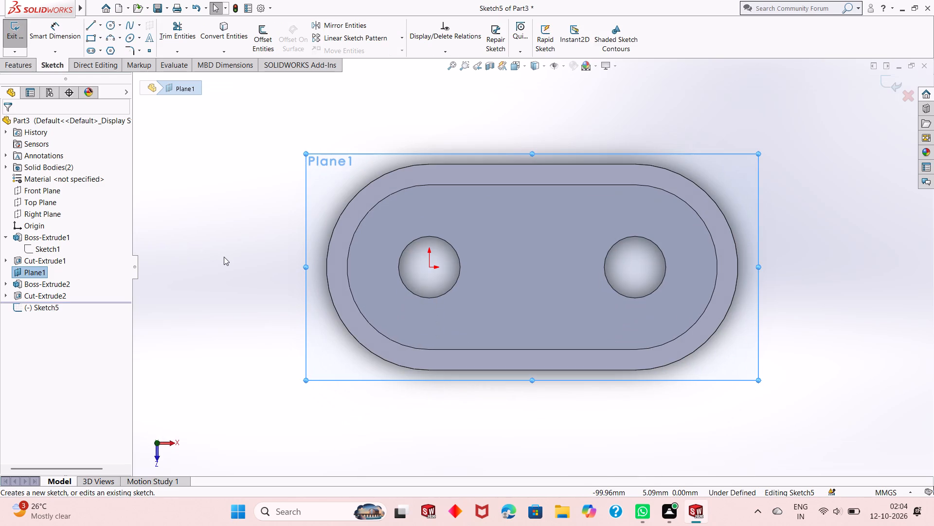
key("Escape")
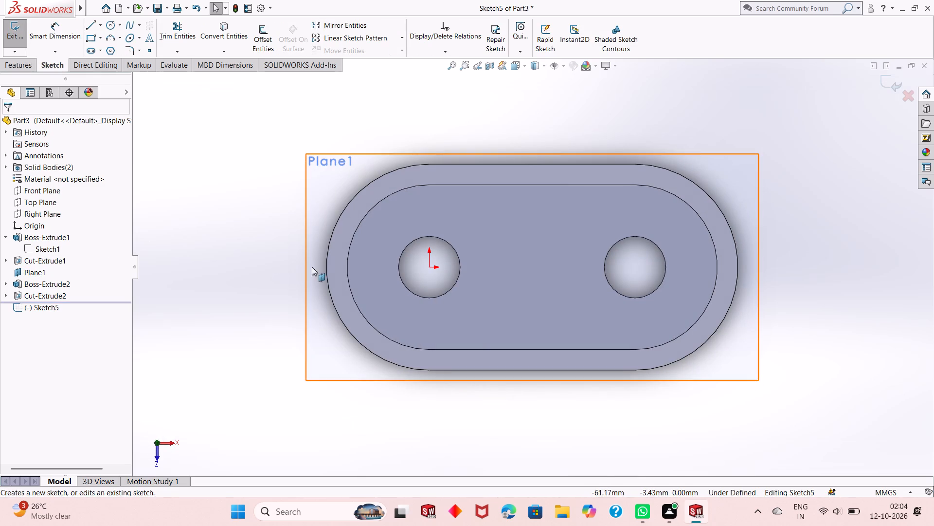
Sketch a straight slot inside the ring, centred from hole centre to hole centre (100 mm) and about 45 mm wide.
left_click(91, 51)
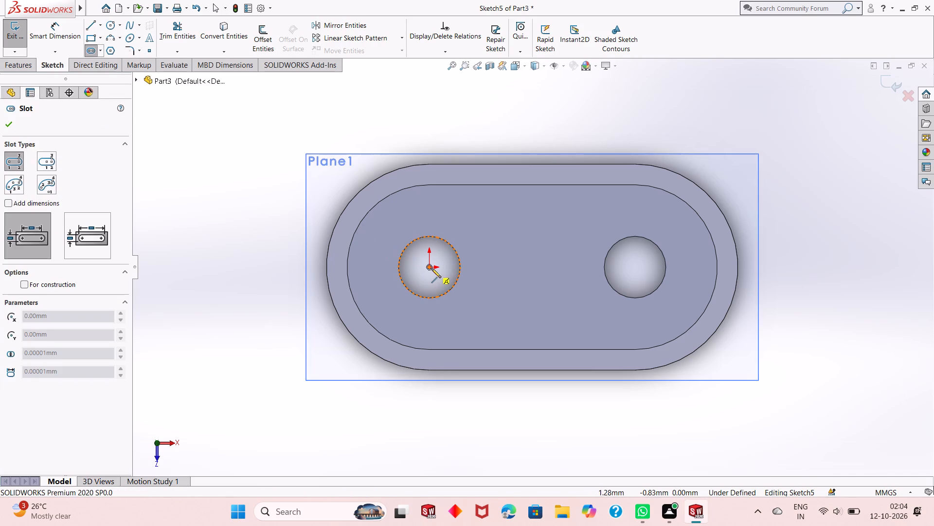
left_click(431, 268)
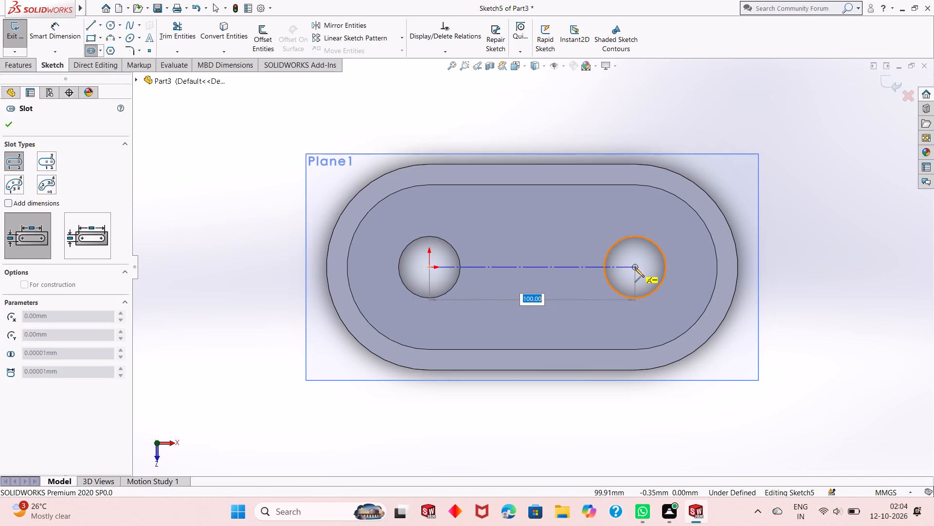
left_click(635, 267)
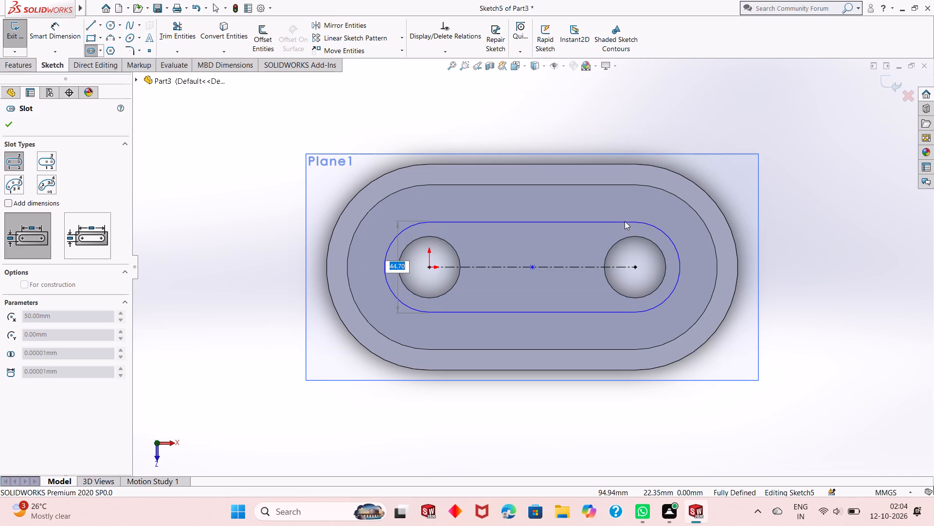
left_click(625, 221)
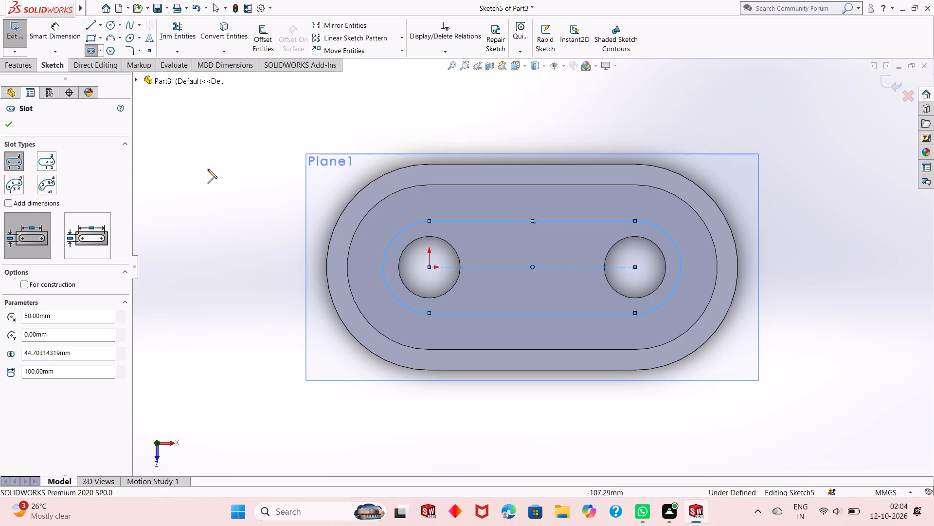
right_click(206, 165)
left_click(229, 171)
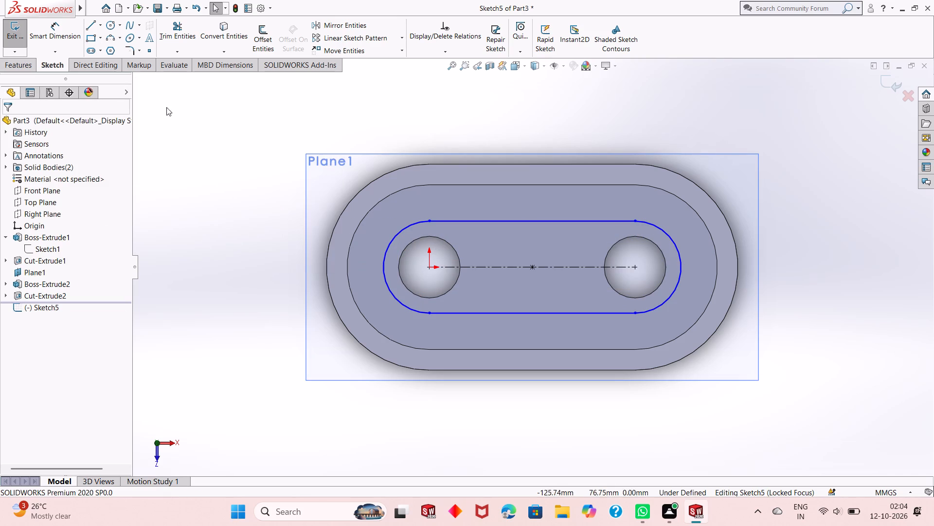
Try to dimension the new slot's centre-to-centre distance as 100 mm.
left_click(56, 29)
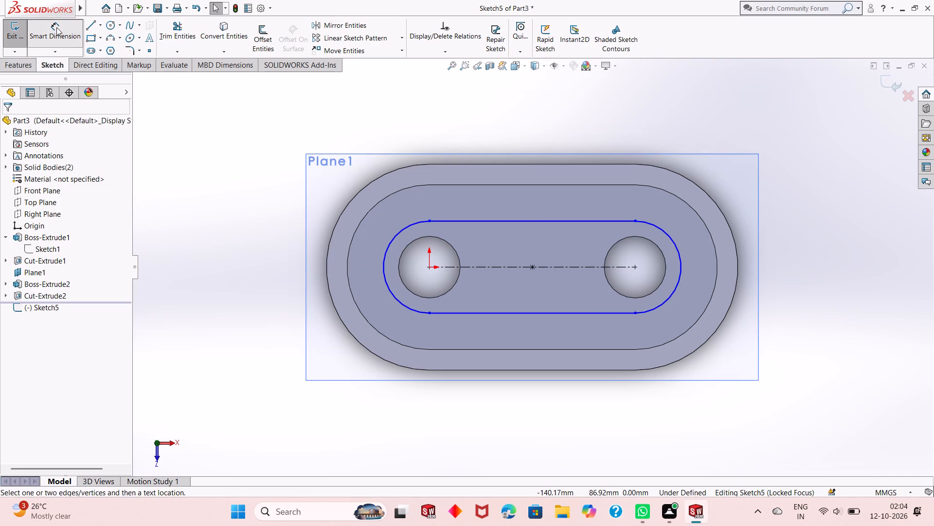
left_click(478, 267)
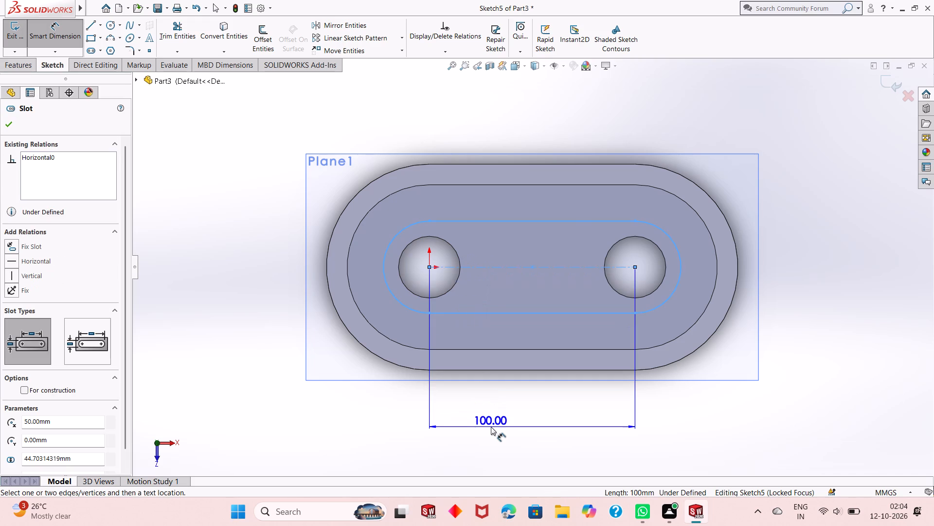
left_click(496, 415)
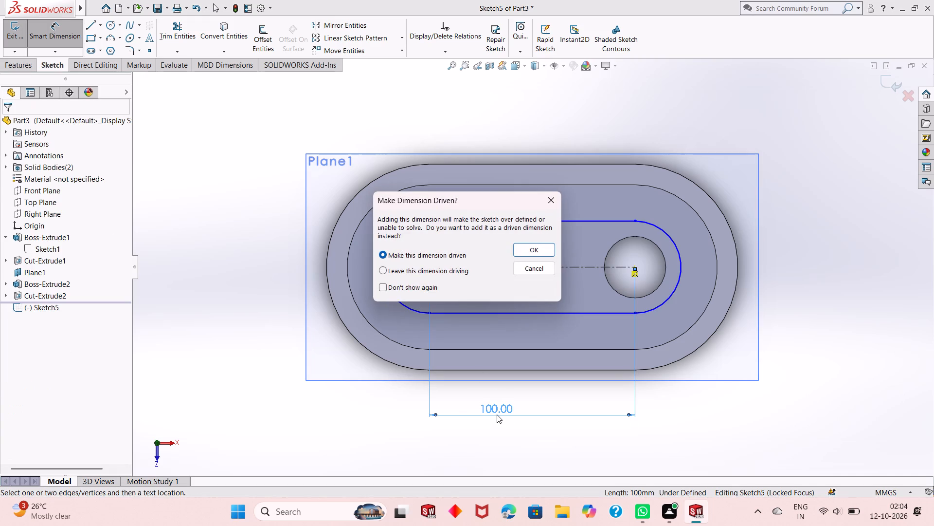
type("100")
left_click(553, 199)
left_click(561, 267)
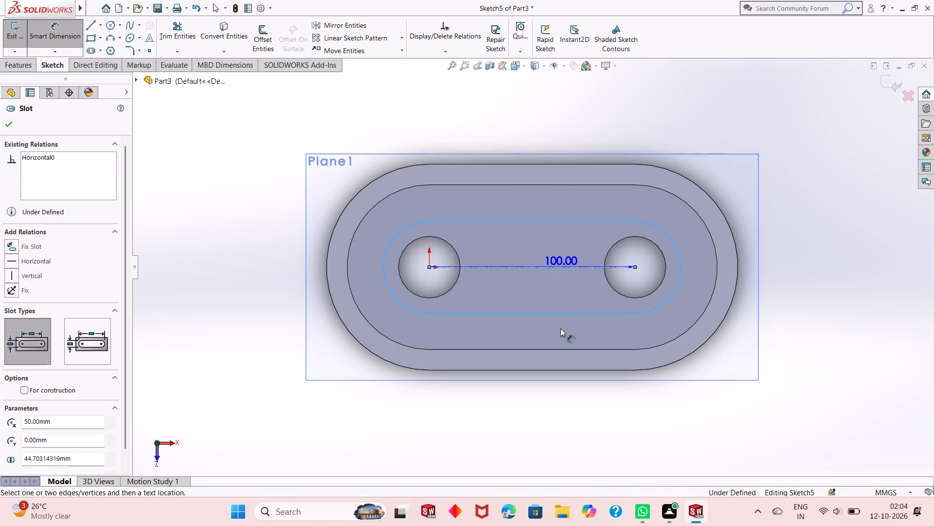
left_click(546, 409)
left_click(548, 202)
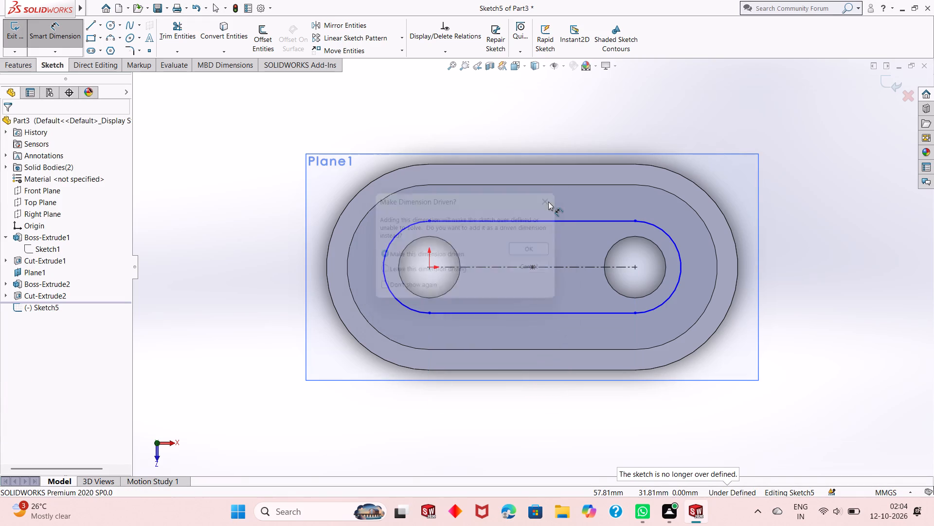
Dimension the end arc of the new slot to a 25 mm radius.
left_click(394, 297)
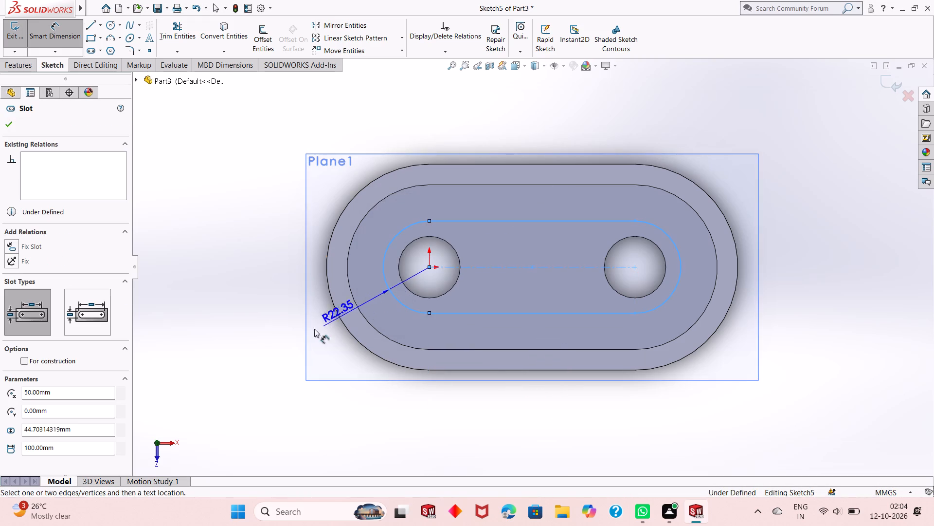
left_click(251, 338)
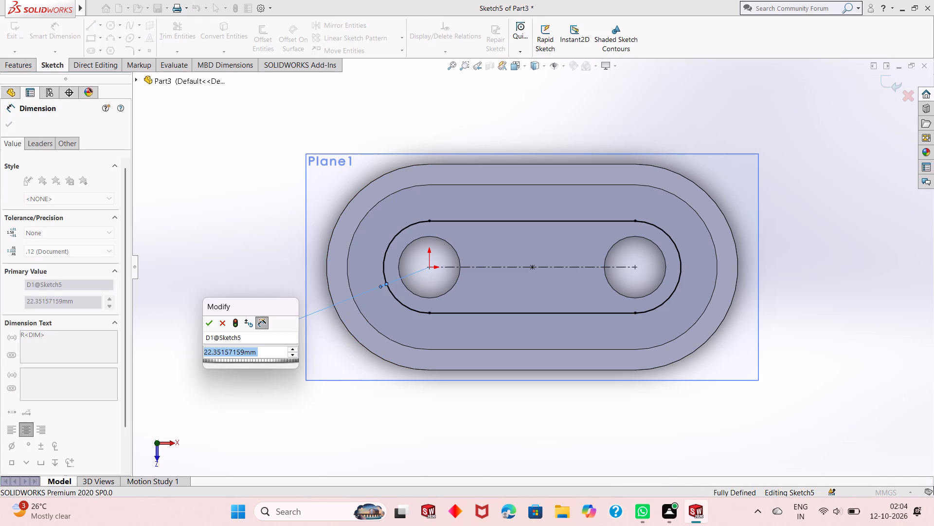
type("25")
key("Return")
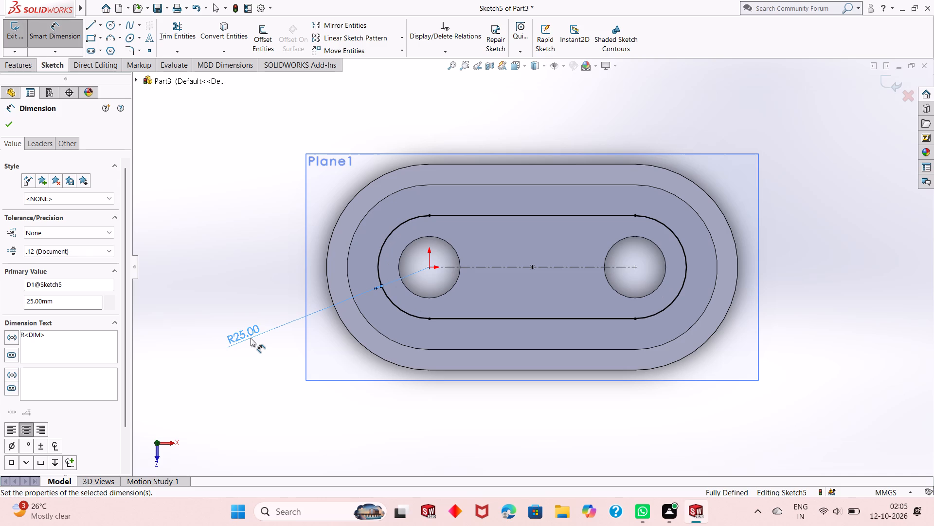
right_click(217, 219)
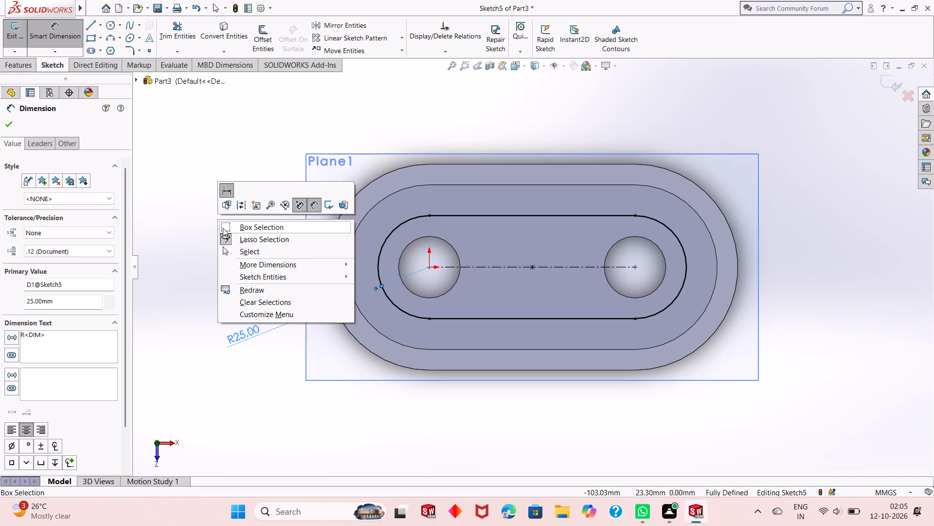
left_click(232, 252)
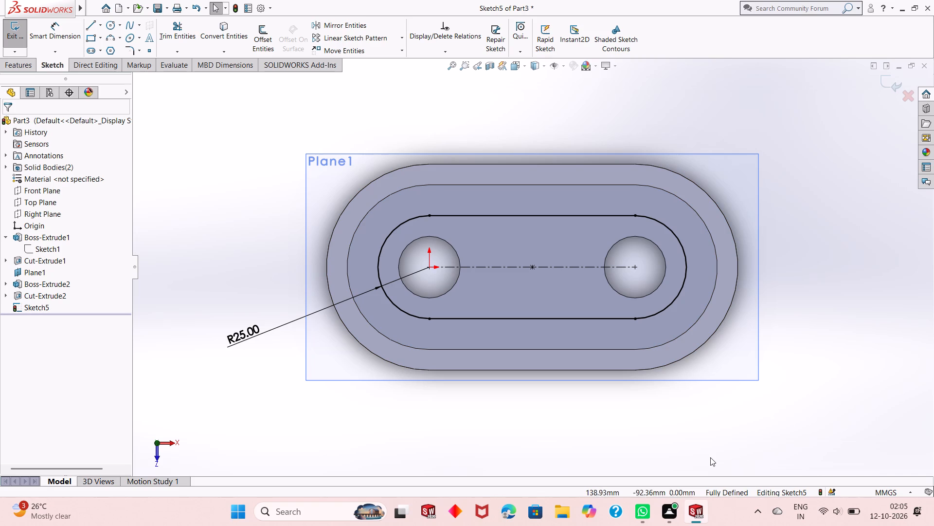
Sketch a corner rectangle about 21 by 15 mm from the upper tangent point of the slot's far-end arc, away from the origin, to the ring's inner edge.
middle_click_drag(513, 404, 510, 274)
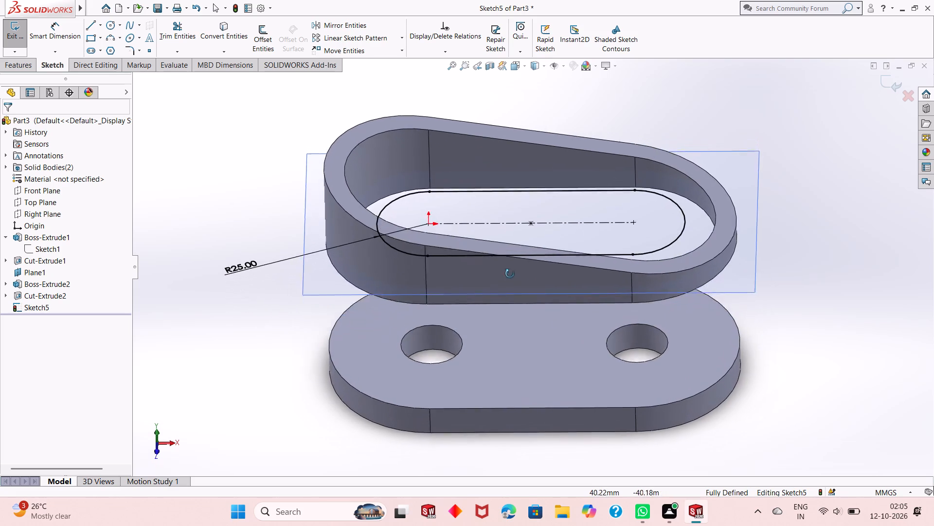
middle_click_drag(510, 274, 507, 249)
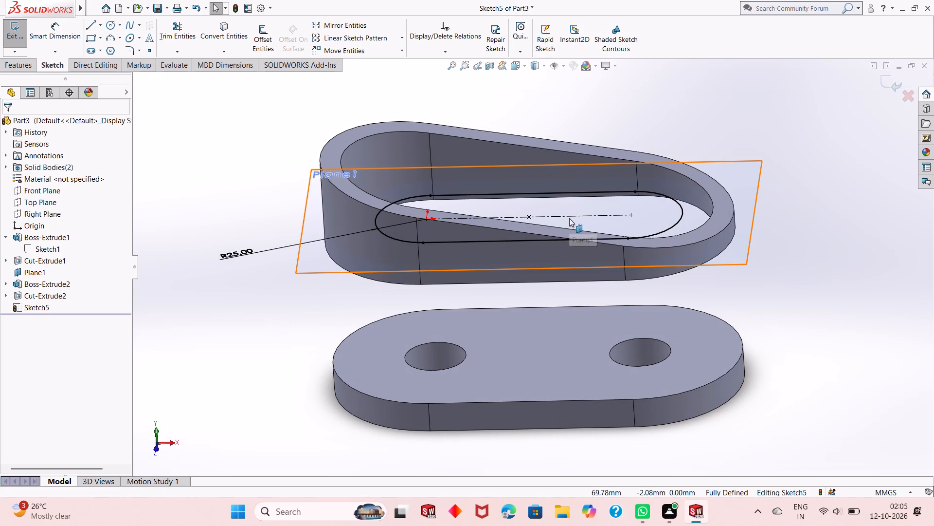
key("ctrl+8")
scroll(630, 278, "down", 2)
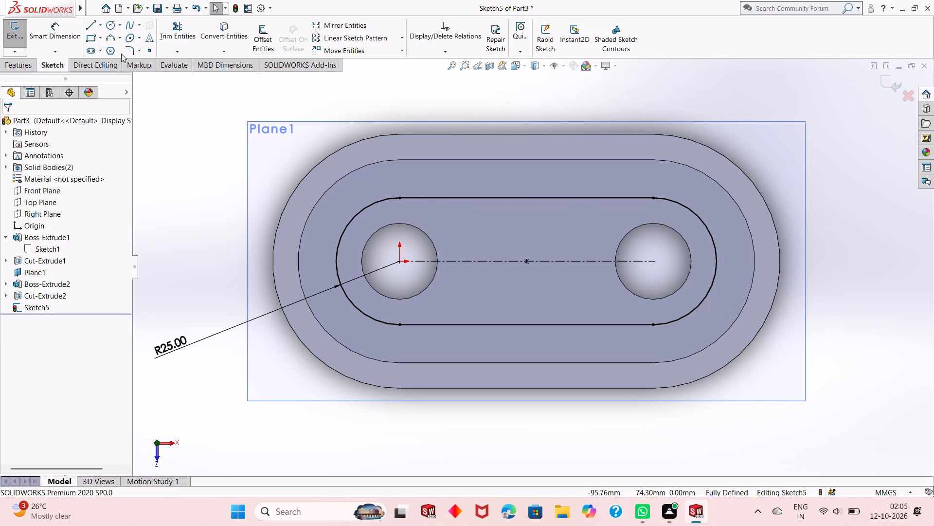
left_click(90, 36)
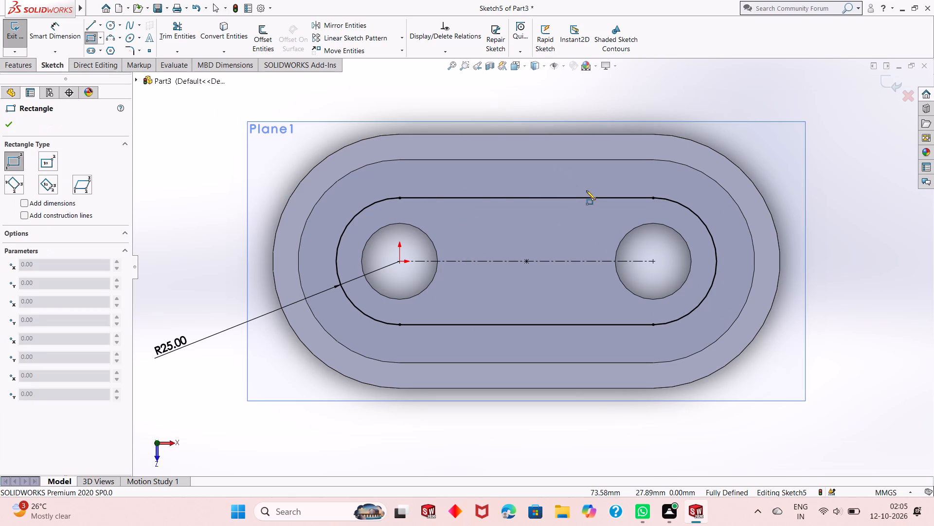
left_click(653, 199)
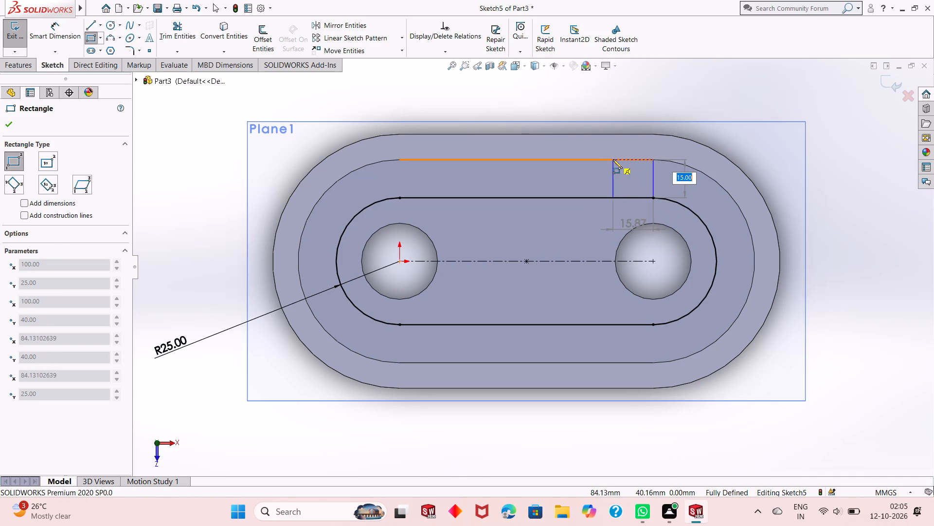
left_click(600, 159)
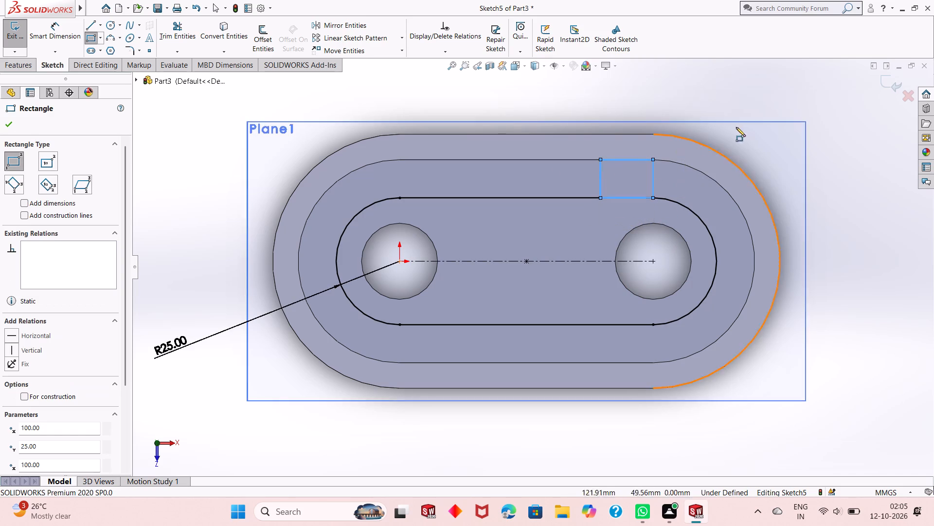
right_click(787, 102)
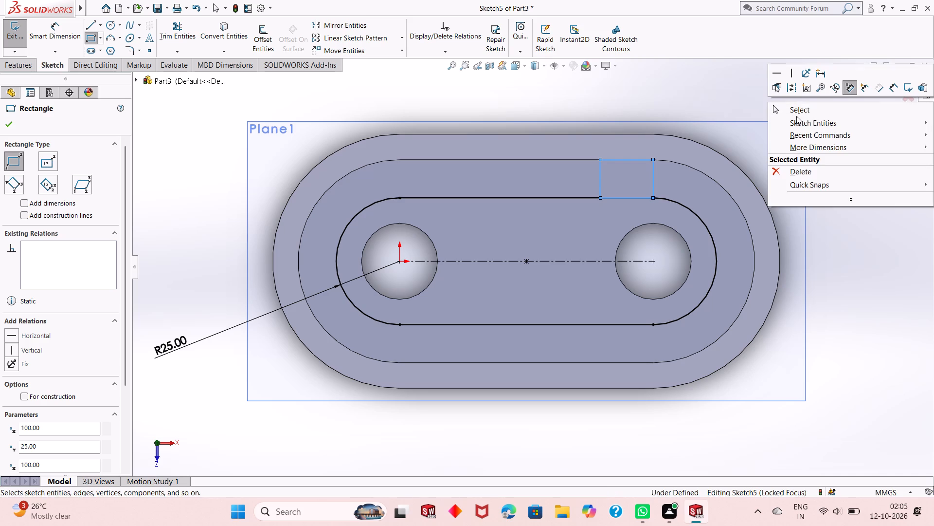
left_click(796, 113)
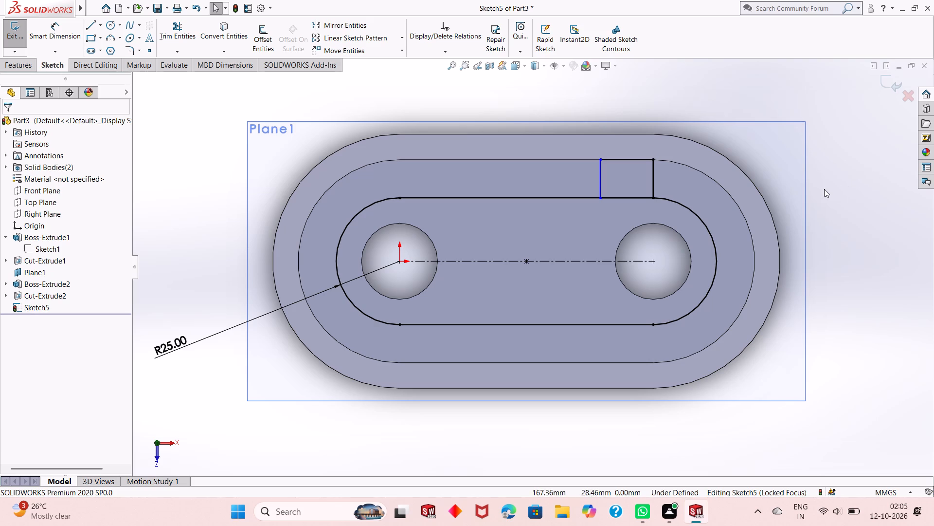
Dimension the upper rectangle's width as 25 mm.
scroll(738, 227, "up", 2)
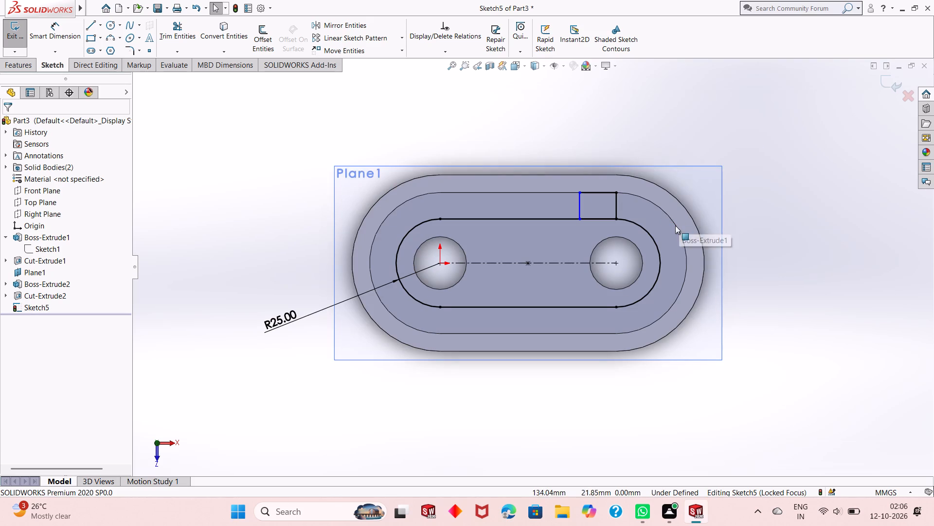
scroll(630, 228, "down", 1)
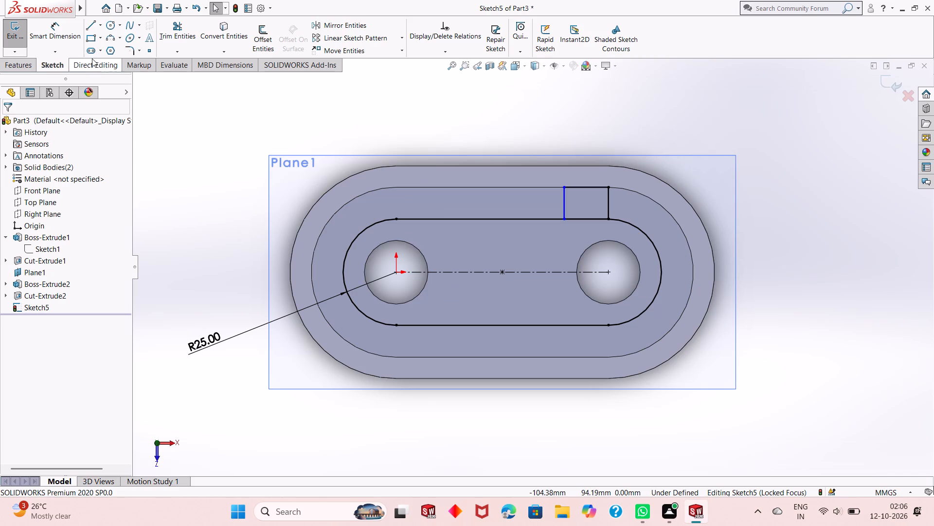
left_click(64, 37)
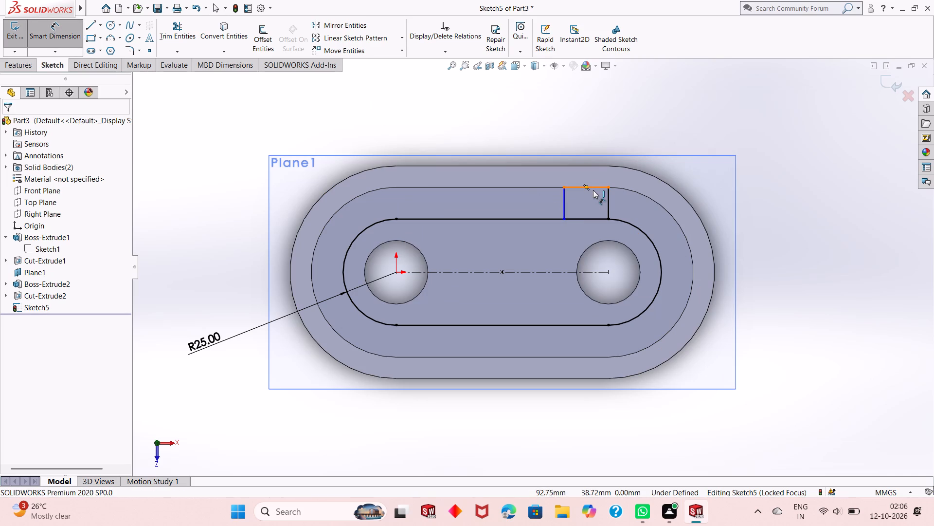
left_click(593, 190)
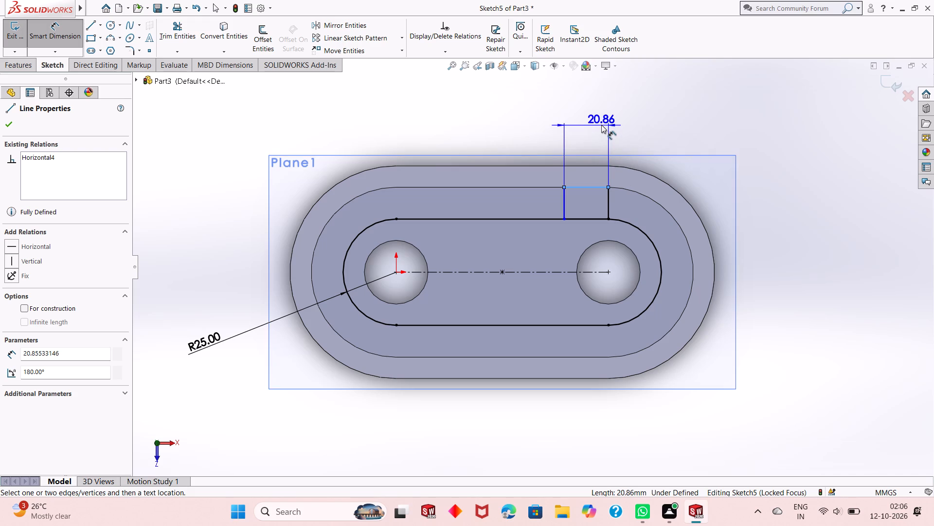
left_click(601, 125)
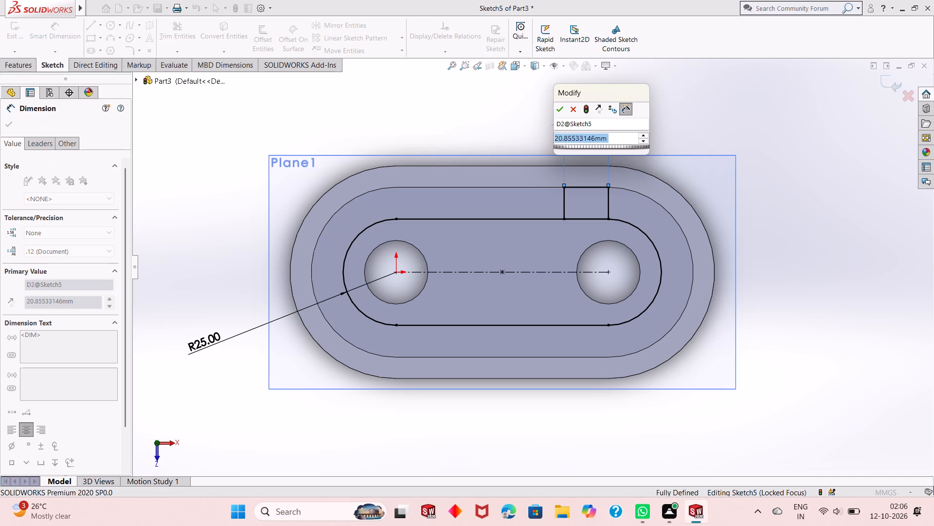
type("25")
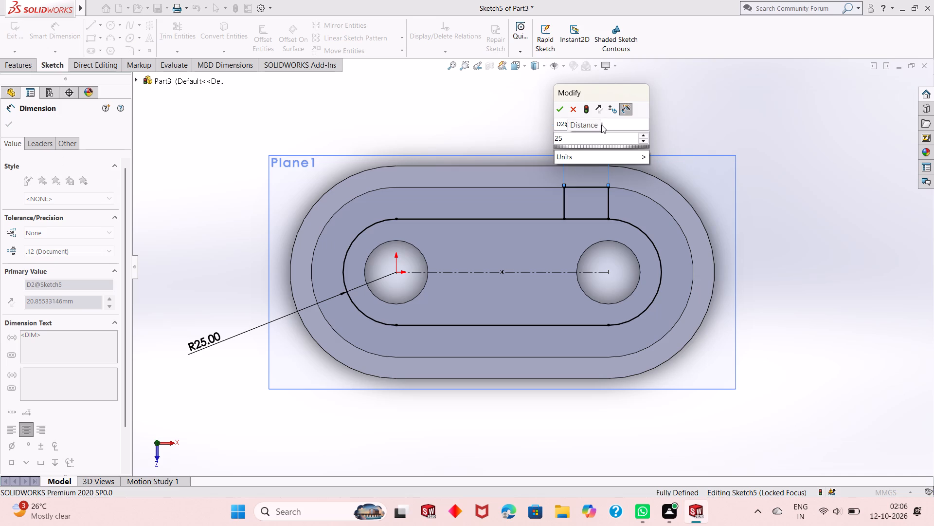
key("Return")
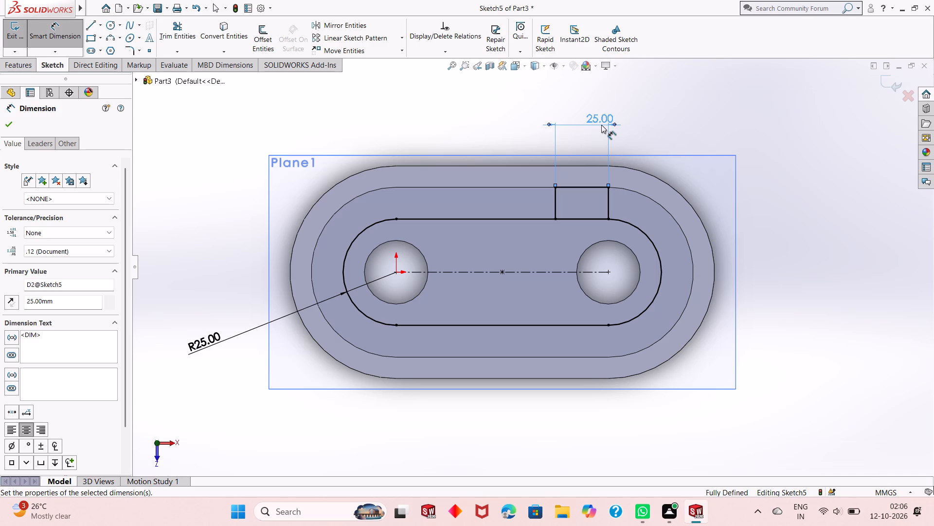
scroll(601, 125, "down", 1)
scroll(532, 320, "up", 2)
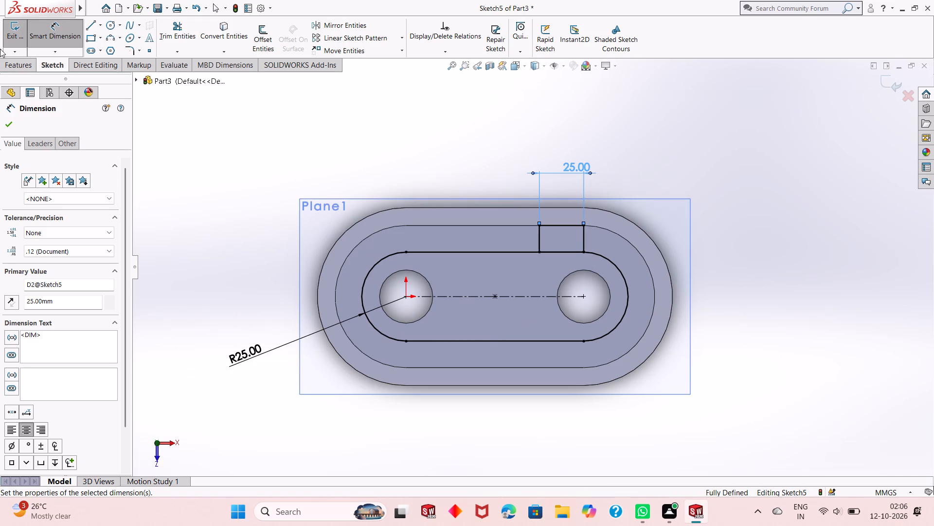
left_click(11, 125)
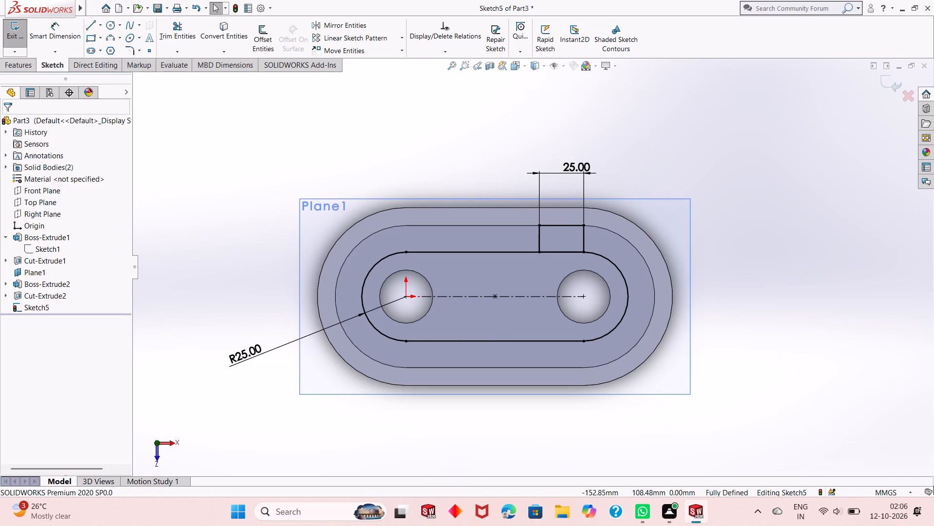
Sketch a second corner rectangle about 22 by 15 mm from the slot's lower tangent point below the origin to the ring's lower inner edge.
left_click(90, 36)
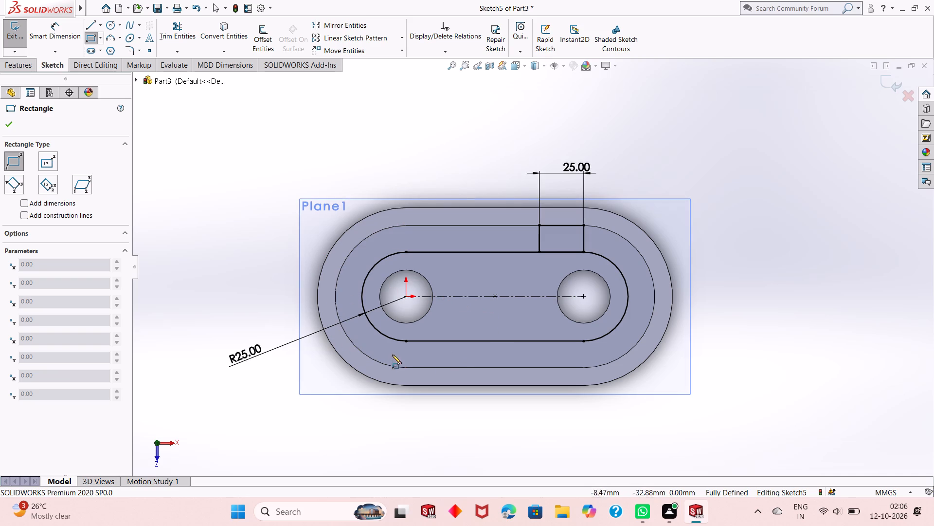
left_click(405, 343)
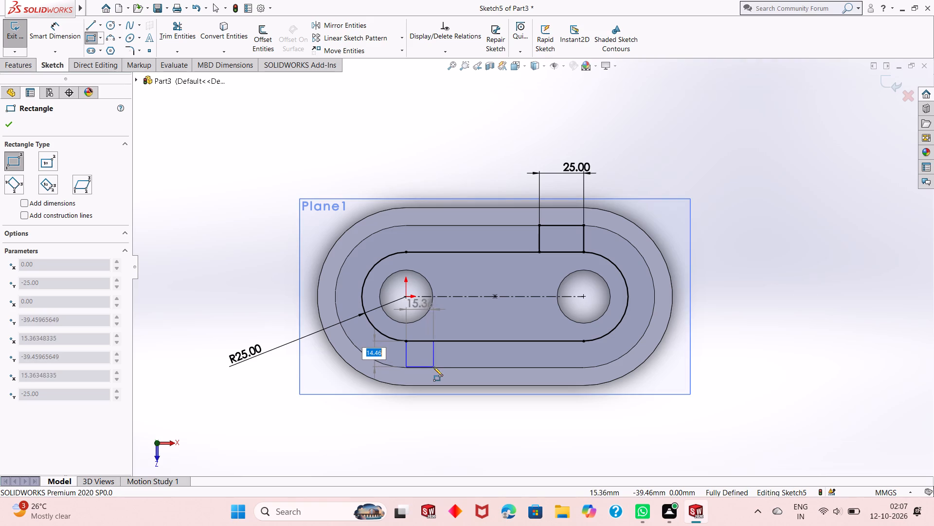
left_click(446, 369)
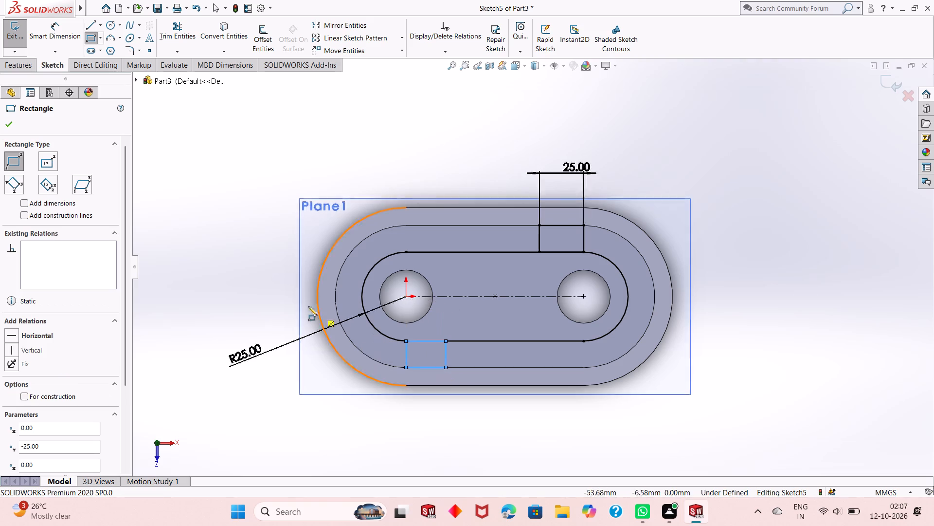
right_click(250, 207)
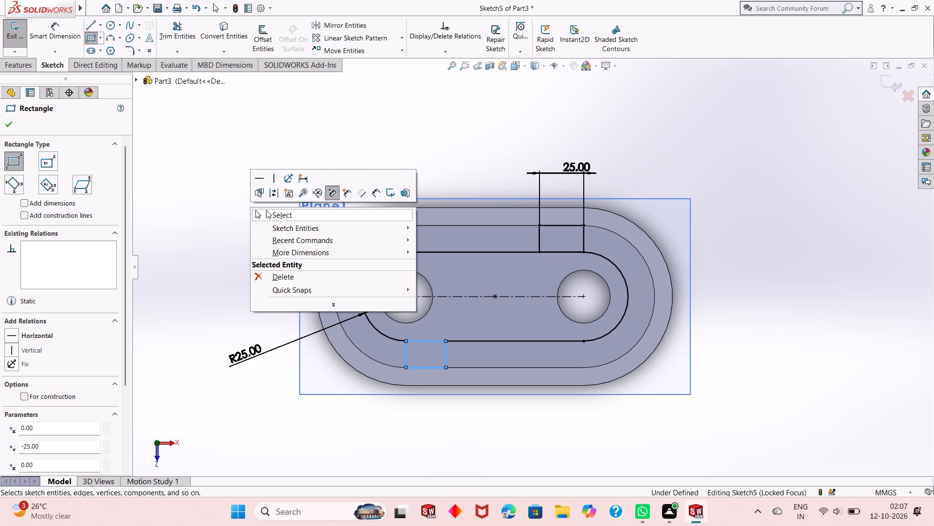
left_click(266, 210)
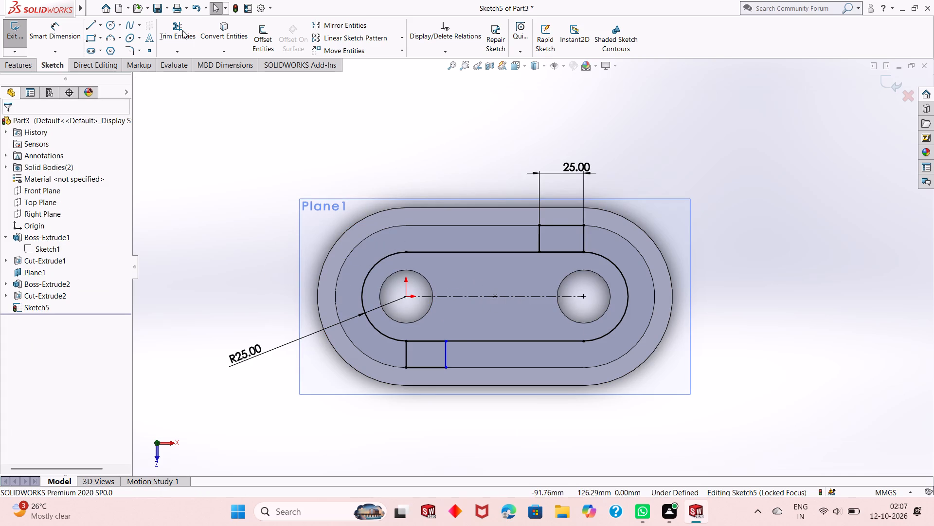
Dimension the lower rectangle's width as 25 mm.
left_click(47, 33)
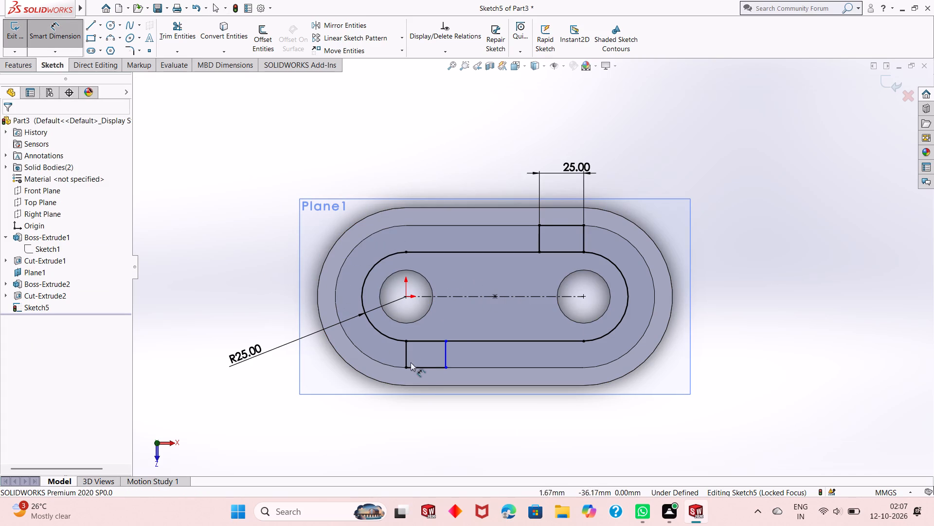
left_click(418, 371)
left_click(418, 367)
left_click(425, 408)
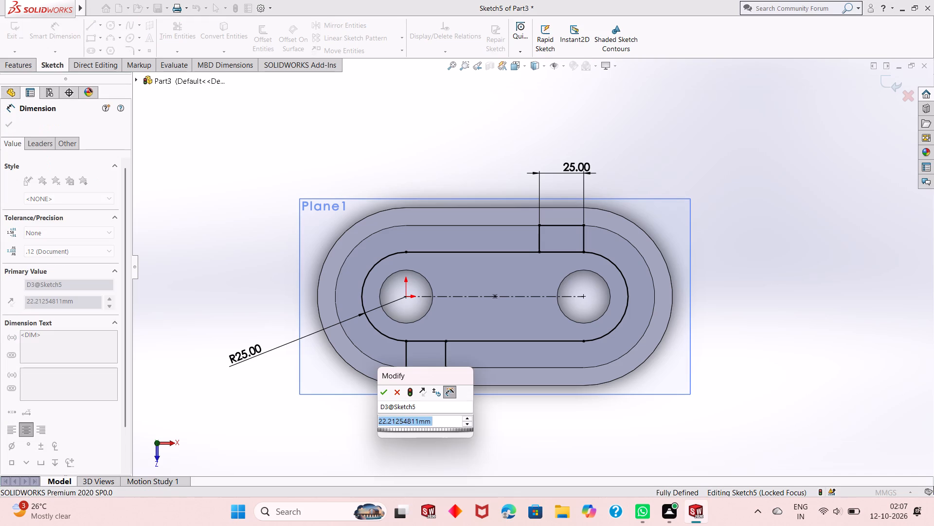
type("28")
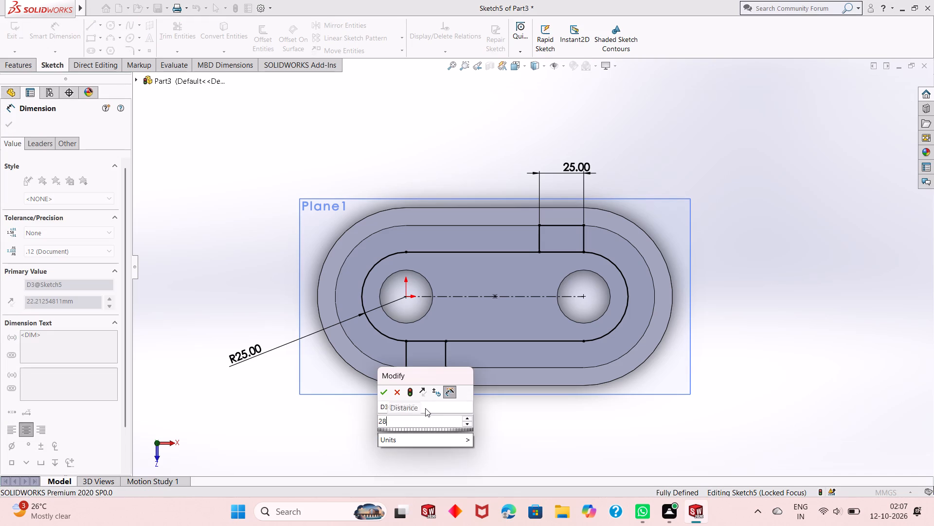
key("BackSpace")
key("5")
key("Return")
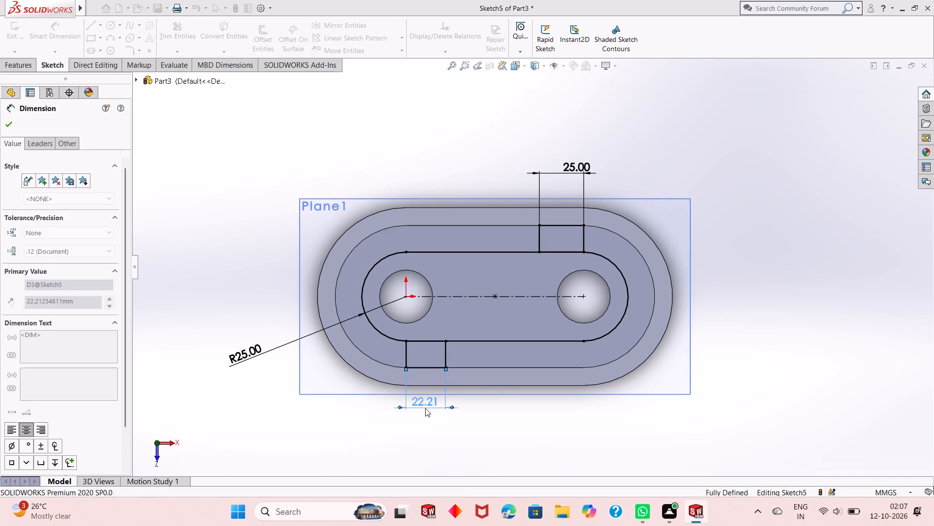
right_click(745, 229)
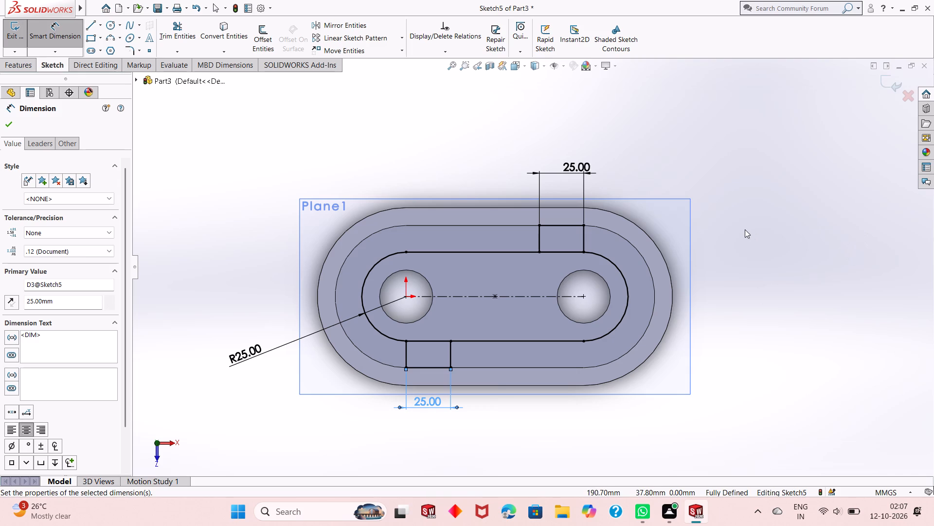
left_click(764, 260)
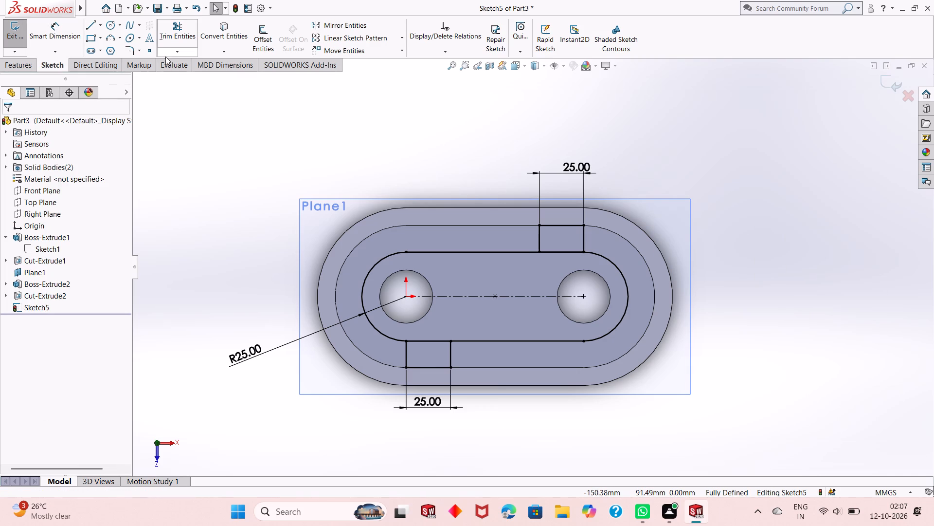
Trim away the slot-line segments across the mouths of both 25 mm tabs, accepting that the slot entity is broken.
left_click(170, 43)
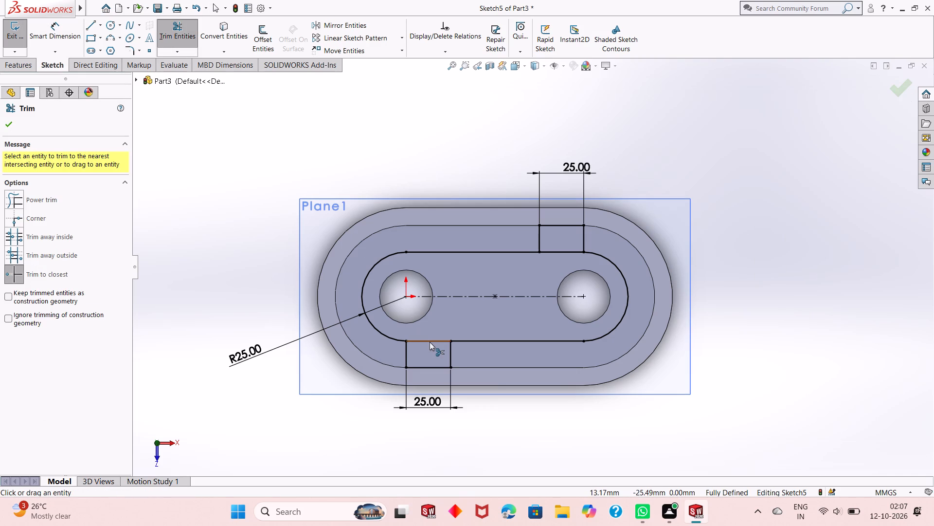
left_click(430, 342)
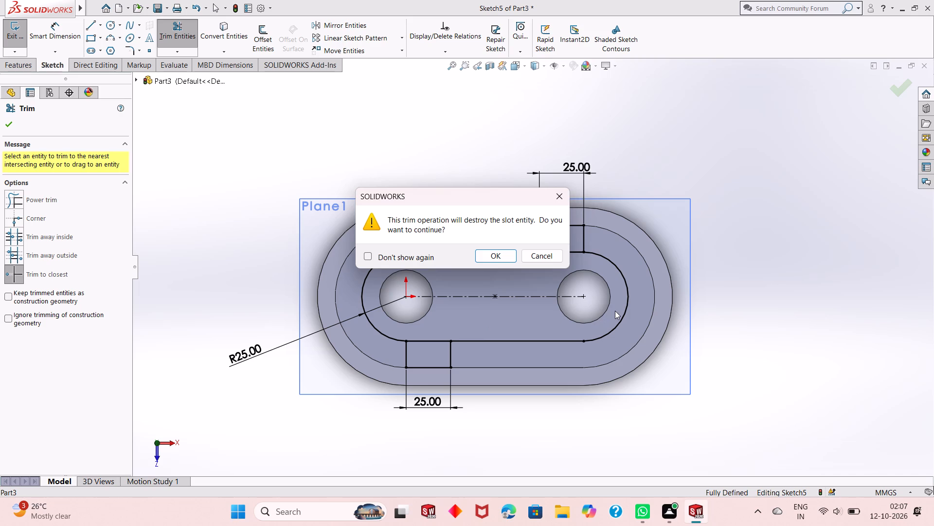
left_click(504, 256)
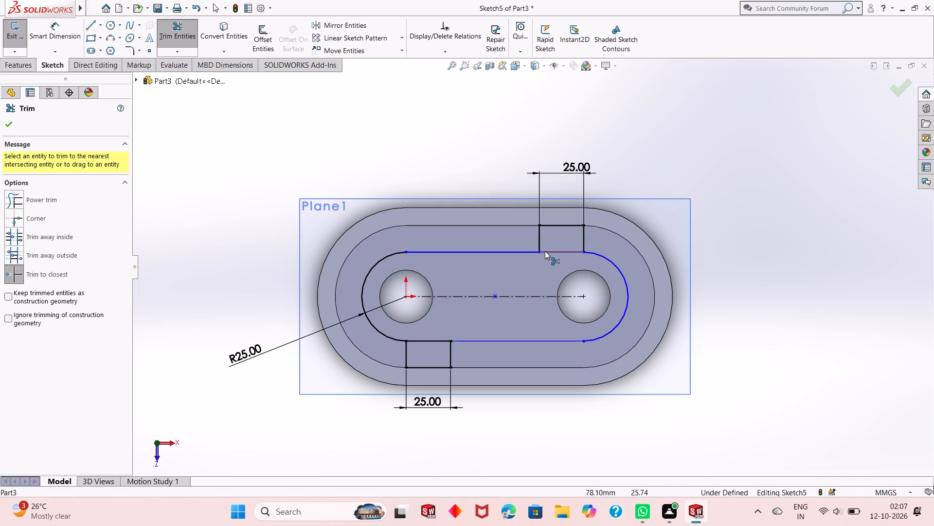
left_click(550, 252)
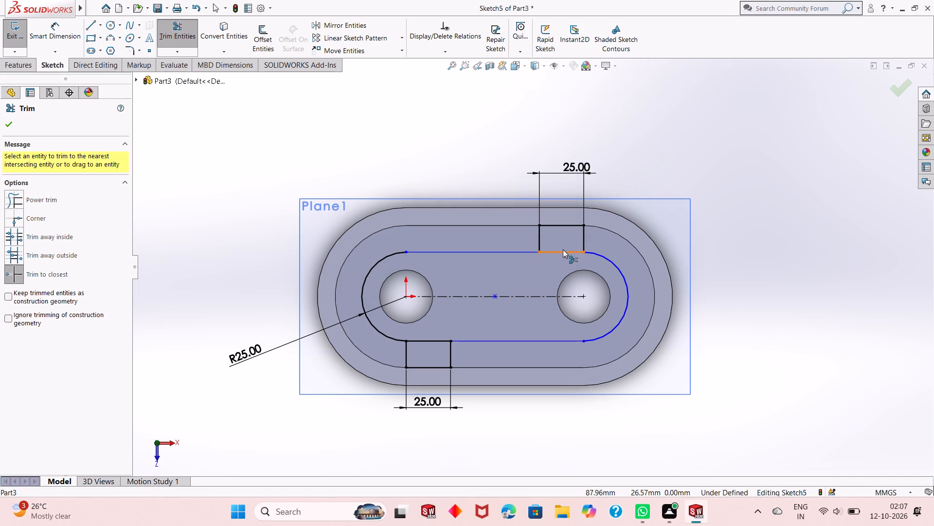
left_click(564, 252)
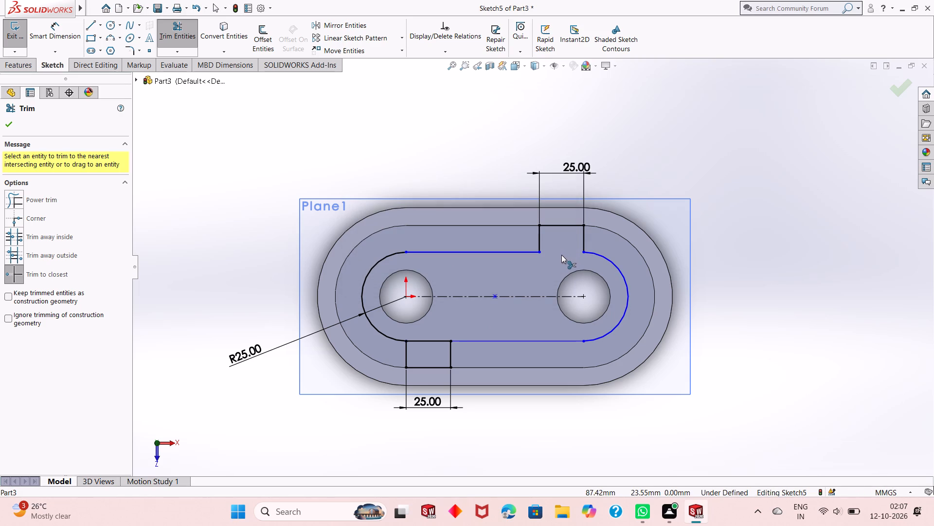
key("Escape")
key("Escape")
scroll(513, 280, "down", 1)
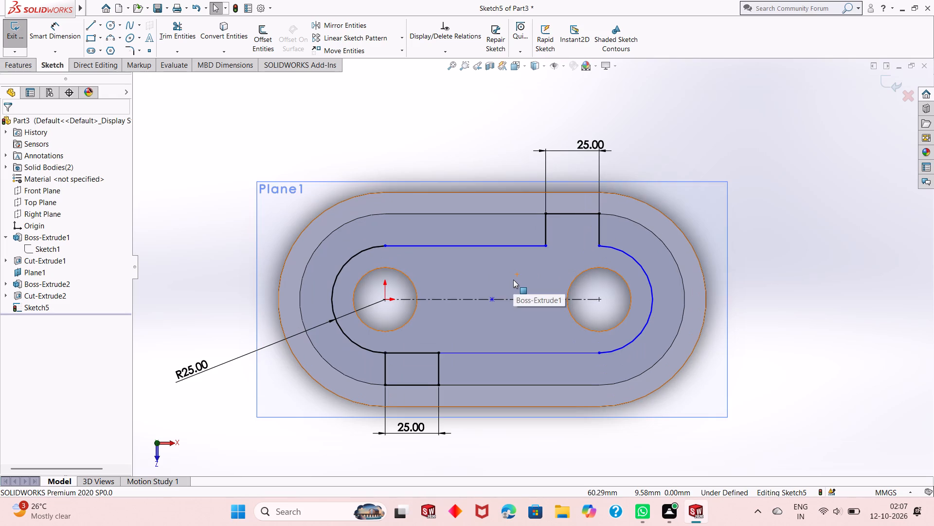
scroll(515, 281, "down", 2)
scroll(515, 281, "up", 1)
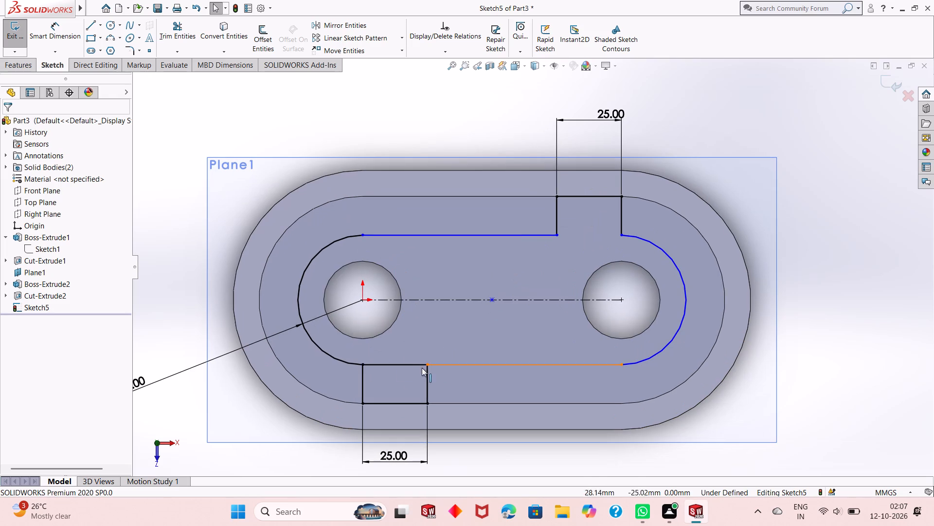
left_click(175, 38)
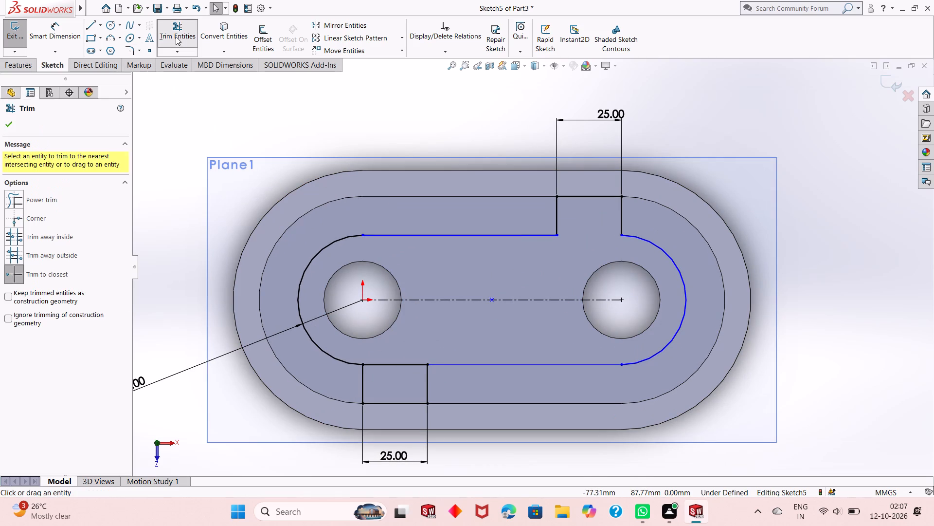
left_click(382, 364)
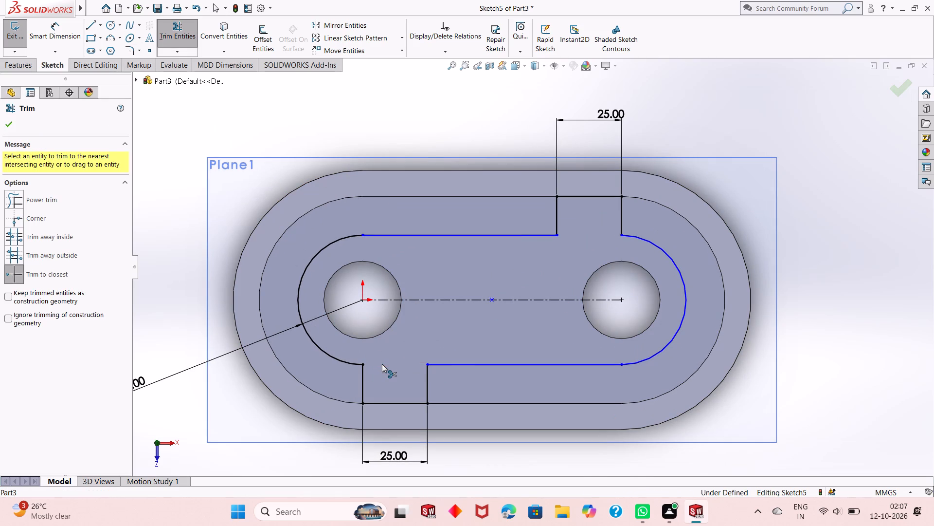
right_click(716, 105)
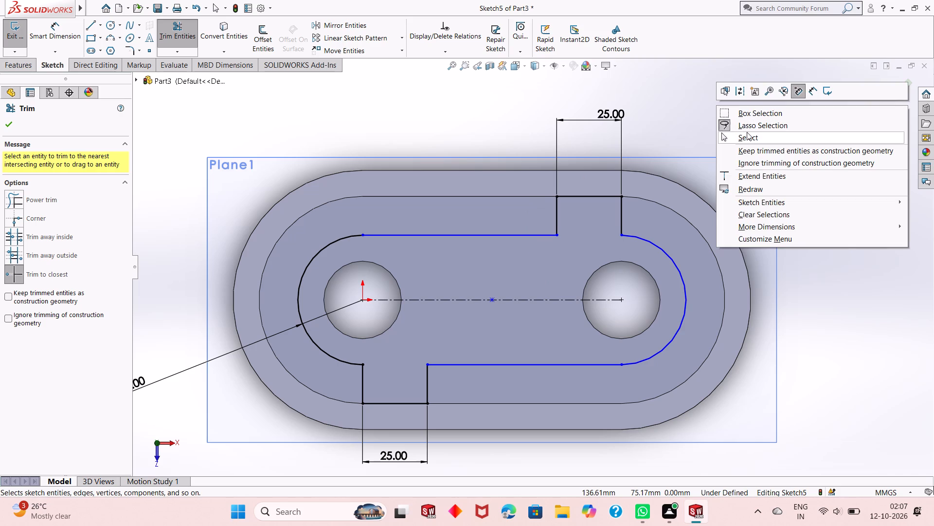
left_click(748, 133)
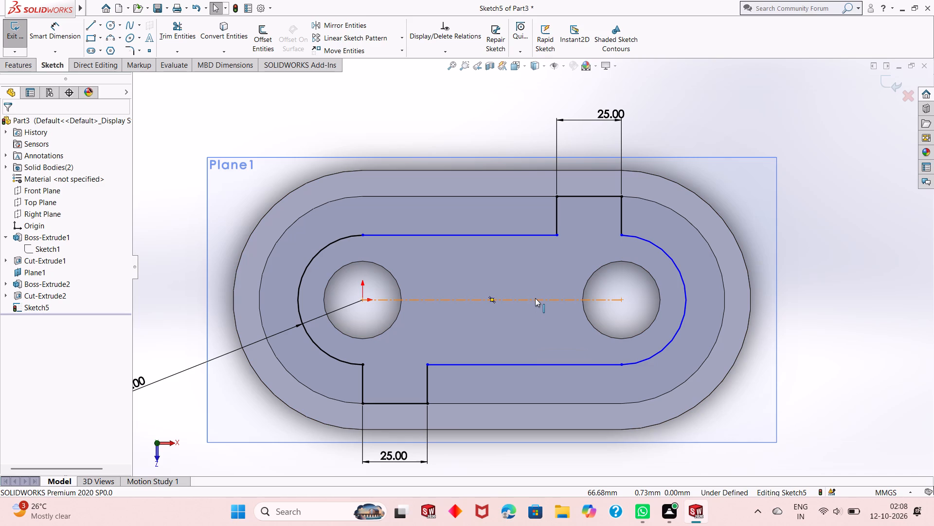
Examine the trimmed profile against the ring and plate from several angles, starting Smart Dimension along the way.
scroll(543, 344, "up", 1)
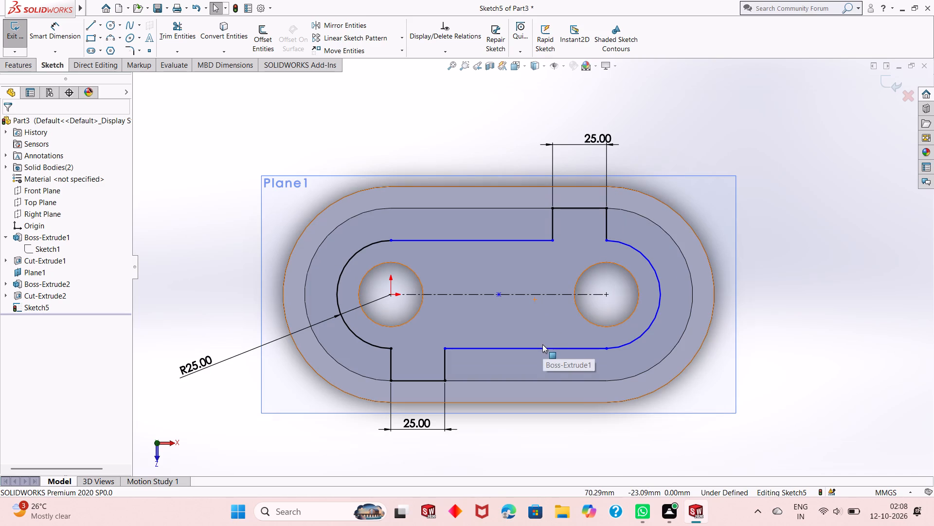
middle_click_drag(492, 361, 486, 283)
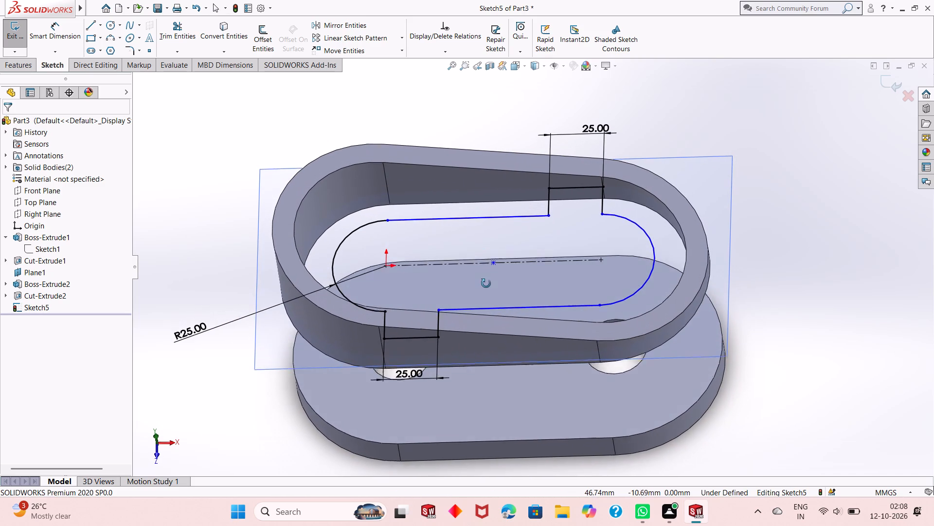
middle_click_drag(486, 283, 486, 285)
key("ctrl+8")
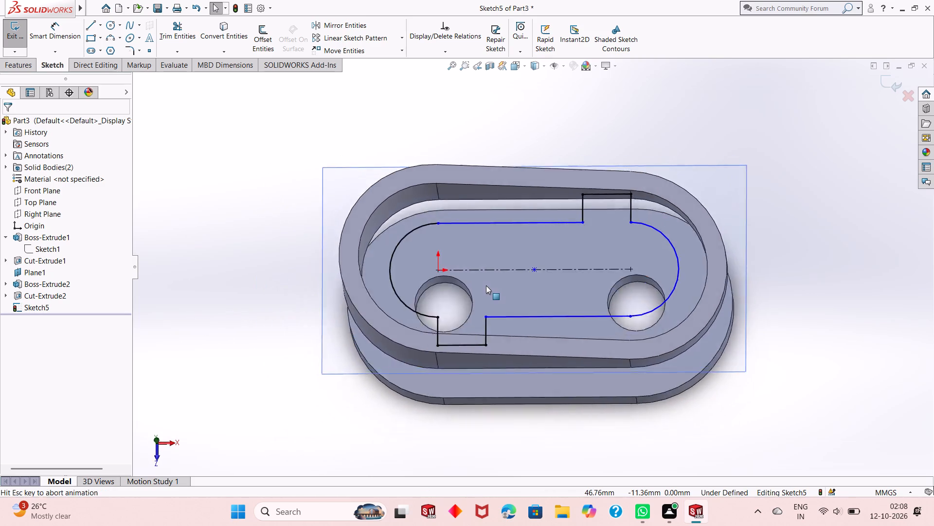
scroll(546, 250, "down", 3)
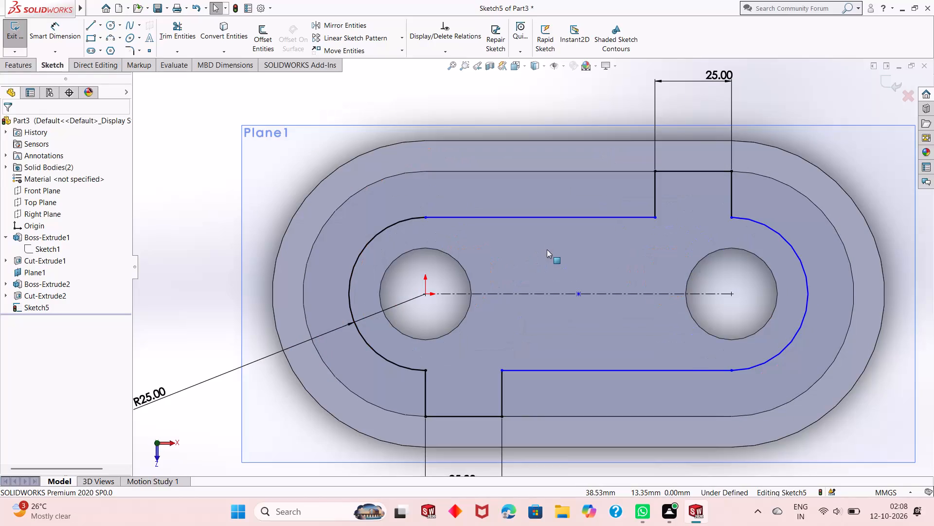
scroll(547, 249, "down", 1)
scroll(579, 327, "up", 1)
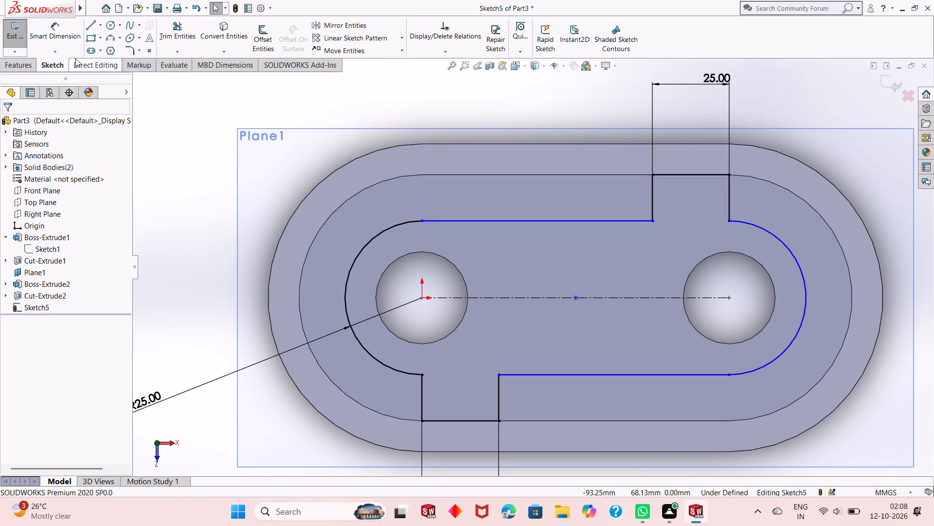
left_click(62, 38)
scroll(645, 420, "up", 1)
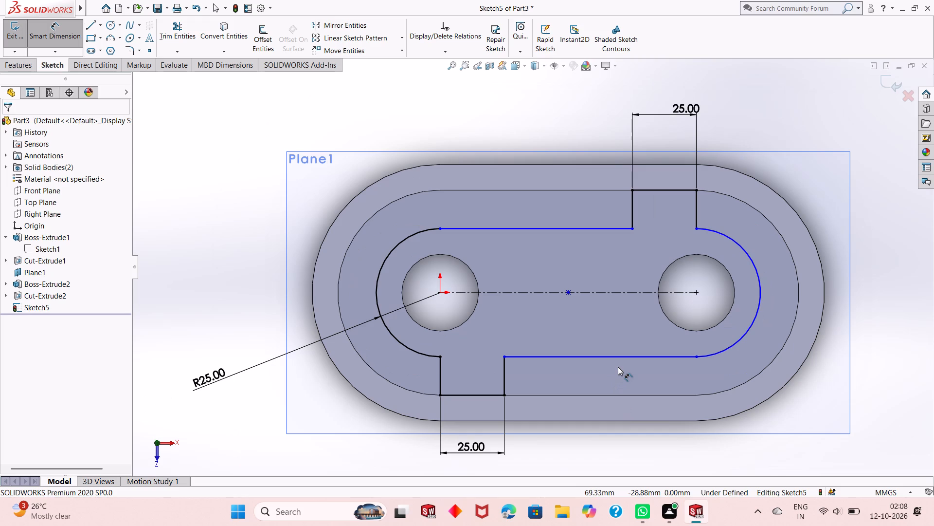
scroll(591, 346, "up", 2)
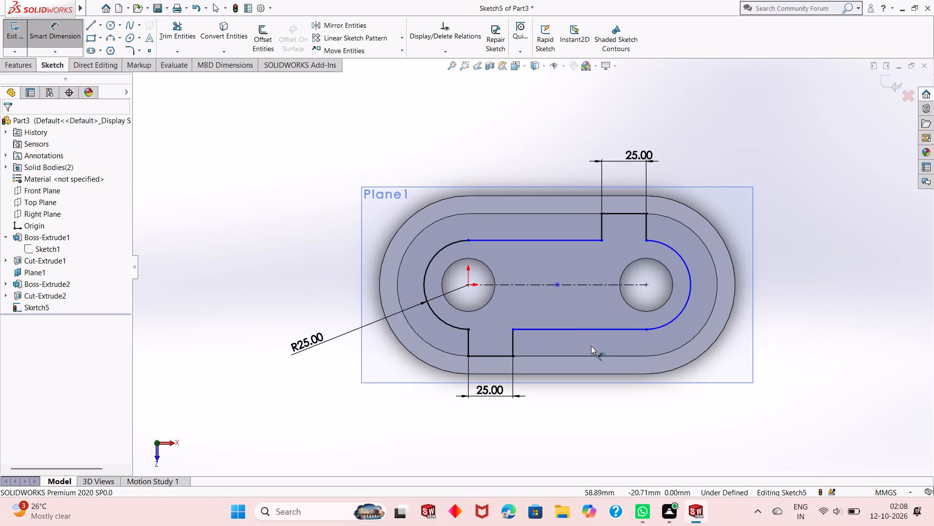
scroll(591, 346, "down", 1)
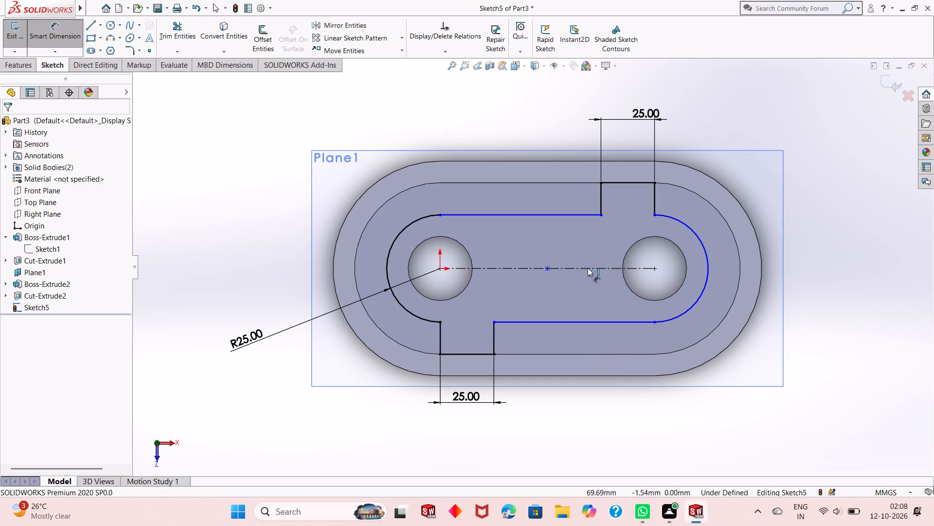
scroll(585, 264, "down", 2)
scroll(531, 308, "up", 1)
scroll(525, 255, "down", 2)
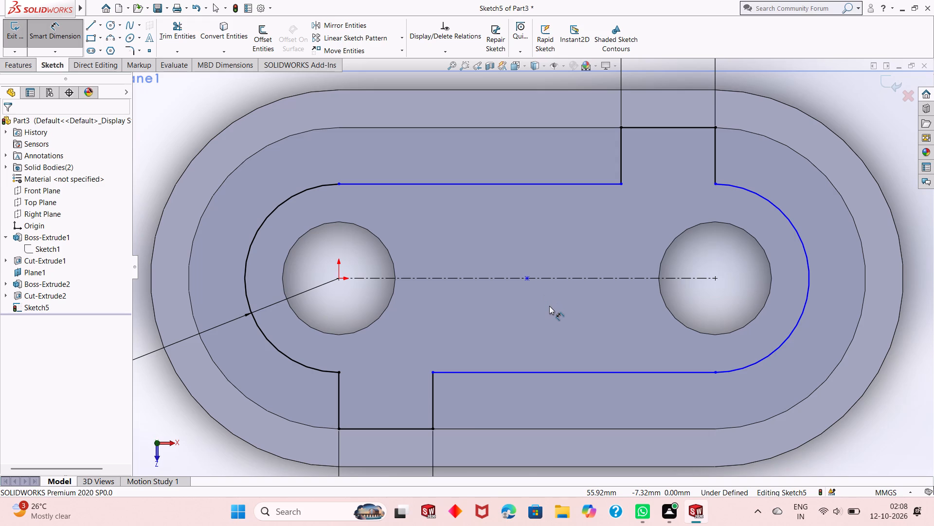
scroll(531, 318, "up", 1)
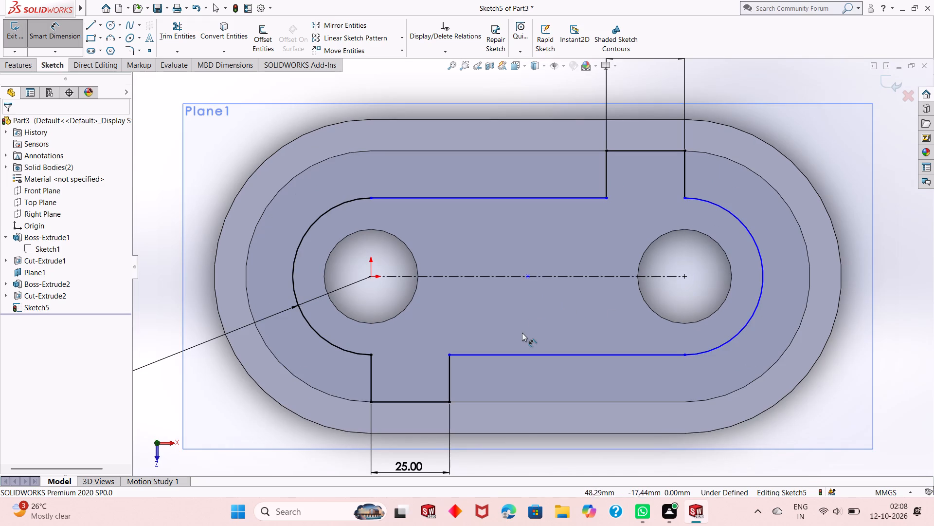
middle_click_drag(522, 336, 514, 255)
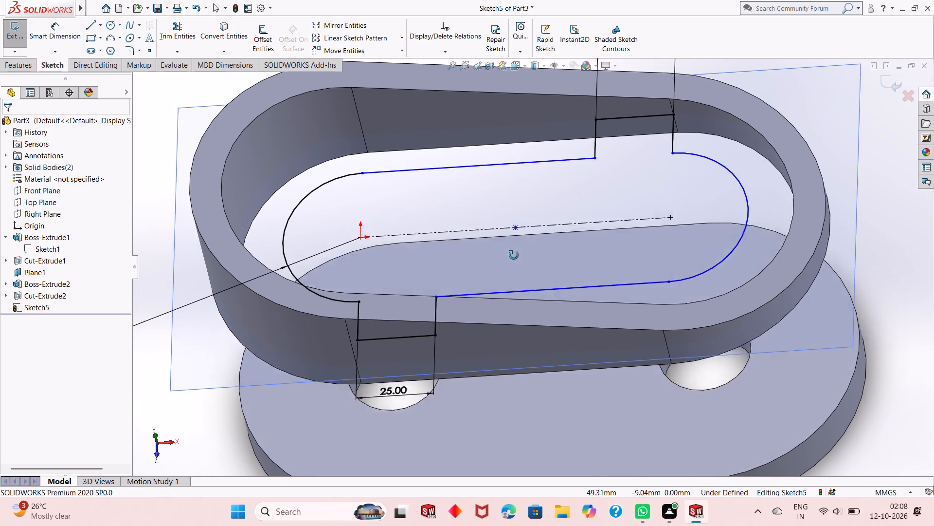
middle_click_drag(514, 255, 517, 277)
scroll(517, 277, "up", 1)
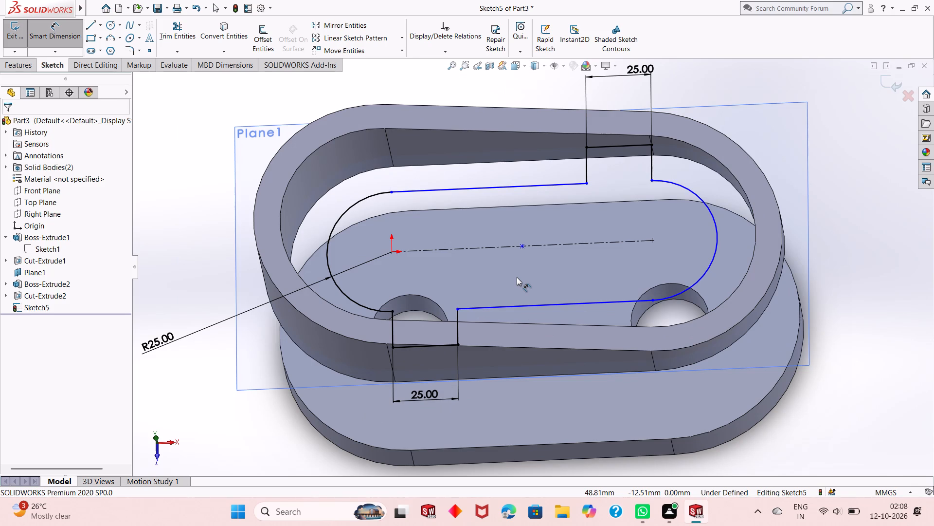
scroll(575, 263, "up", 2)
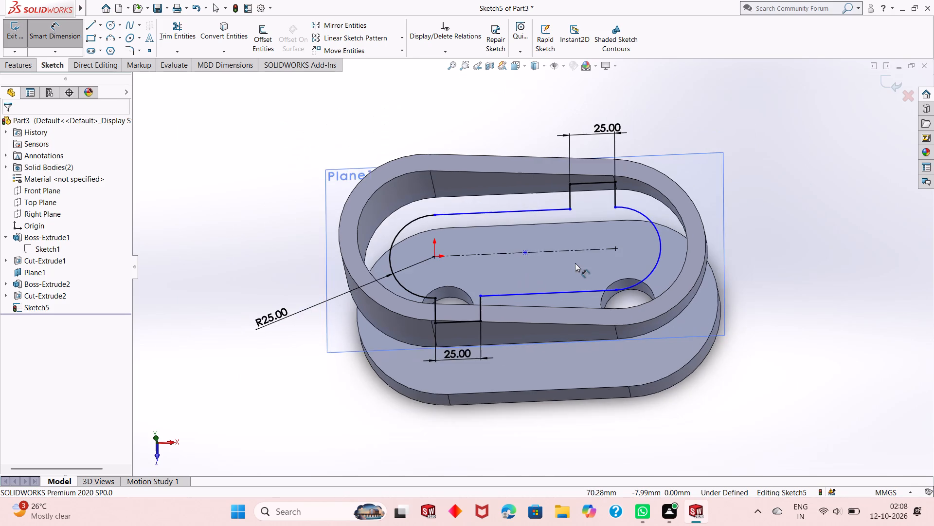
middle_click_drag(575, 263, 573, 298)
scroll(571, 253, "down", 3)
scroll(573, 283, "up", 1)
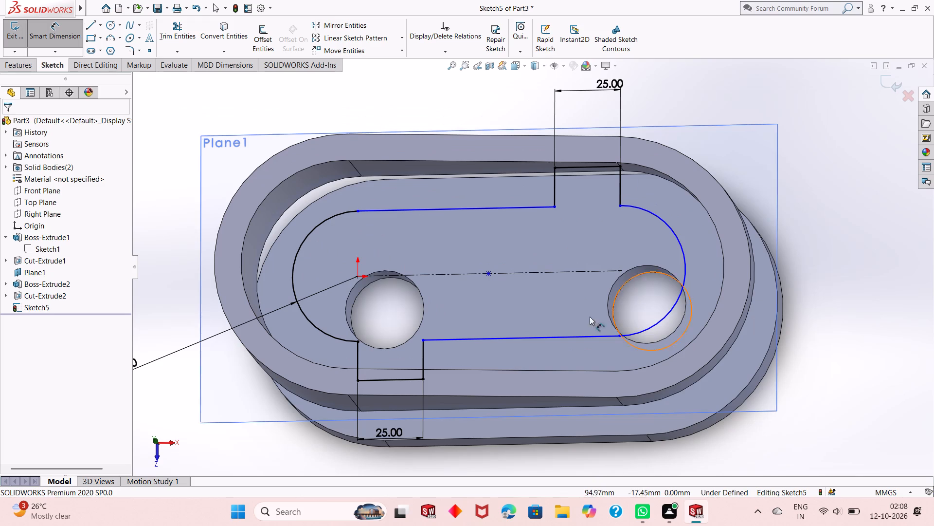
scroll(569, 312, "up", 1)
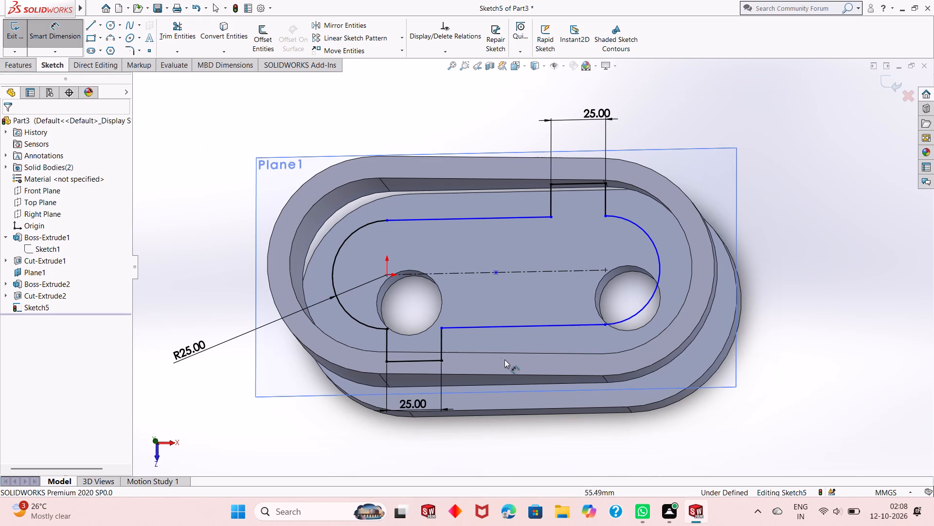
scroll(505, 313, "down", 1)
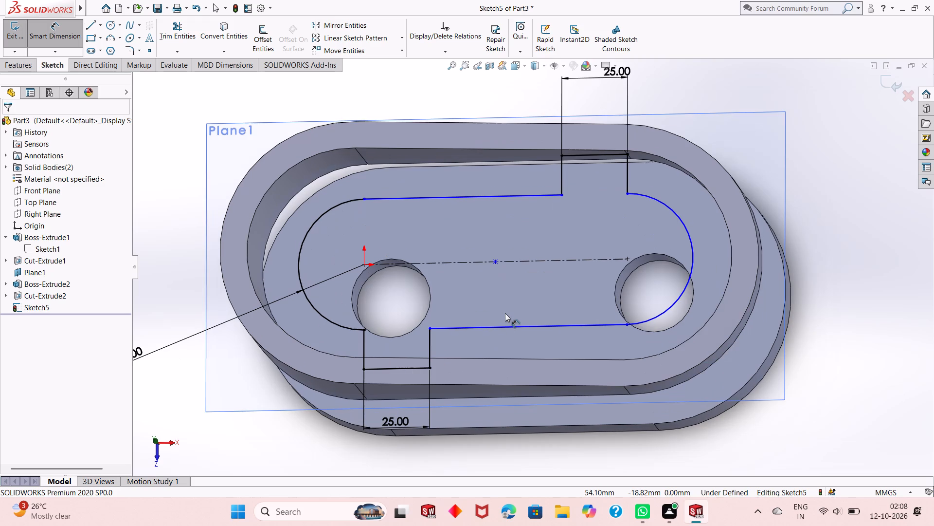
middle_click_drag(519, 303, 519, 234)
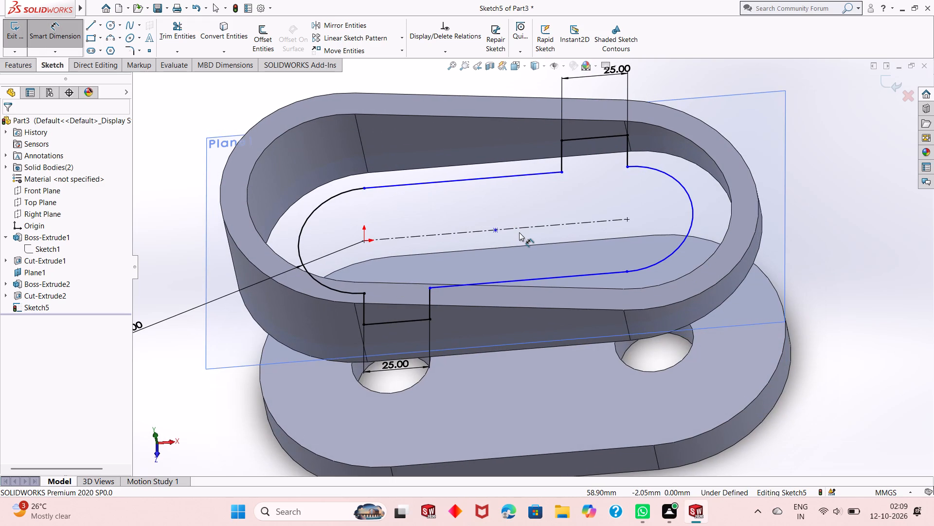
key("ctrl+8")
scroll(519, 232, "down", 1)
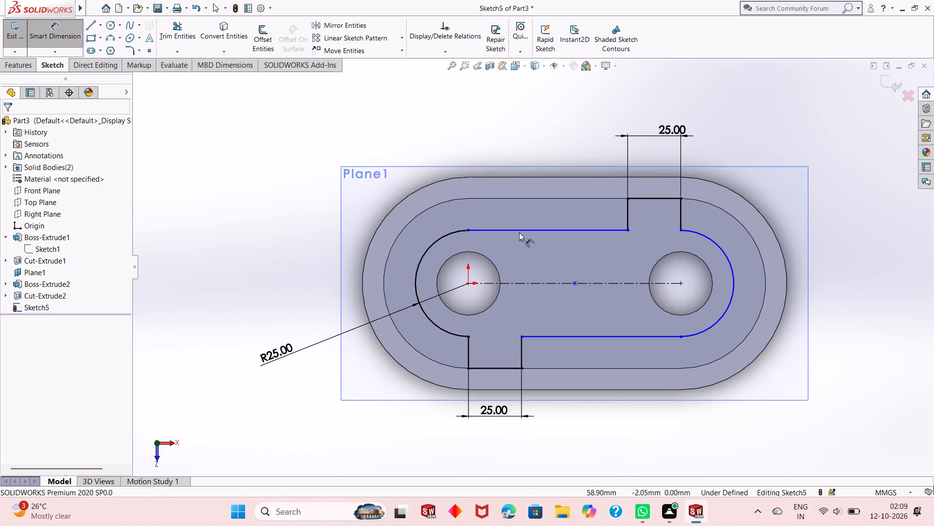
Dimension the radius of the profile's far-end arc, around the hole away from the origin, as 25 mm.
left_click(712, 327)
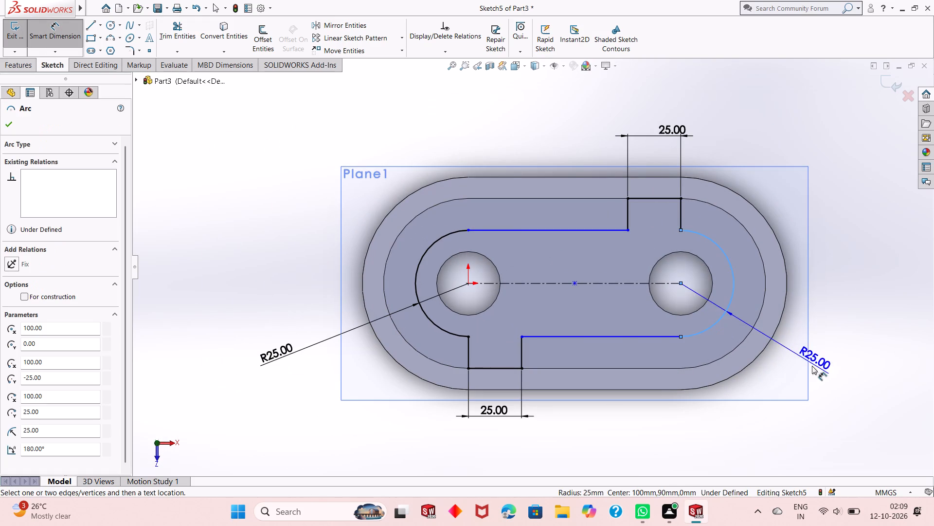
left_click(824, 369)
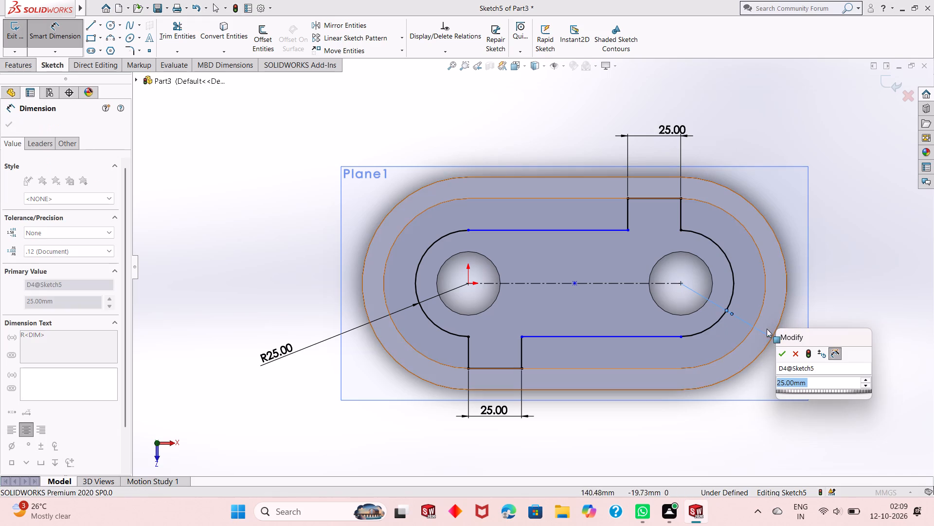
left_click(783, 355)
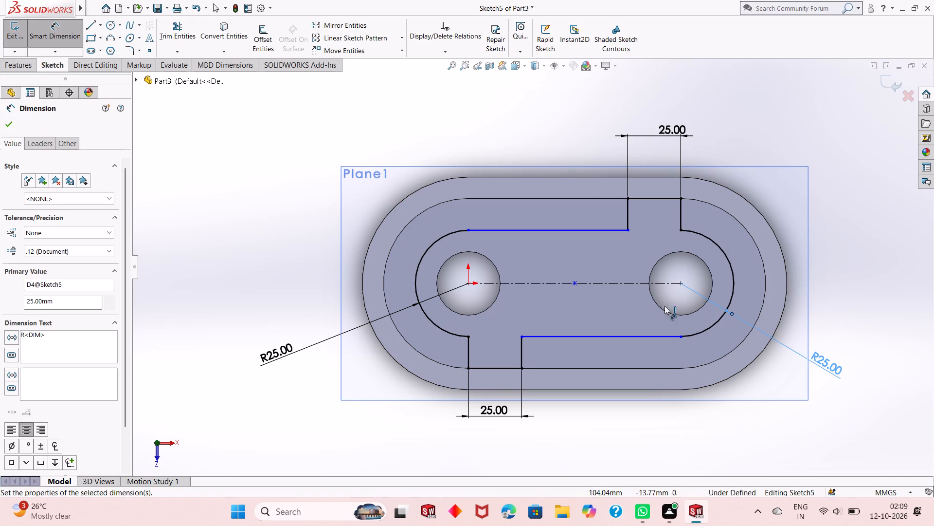
Dimension the profile's lower straight line, between the lower tab and the far-end arc, as 75 mm.
left_click(607, 335)
left_click(629, 419)
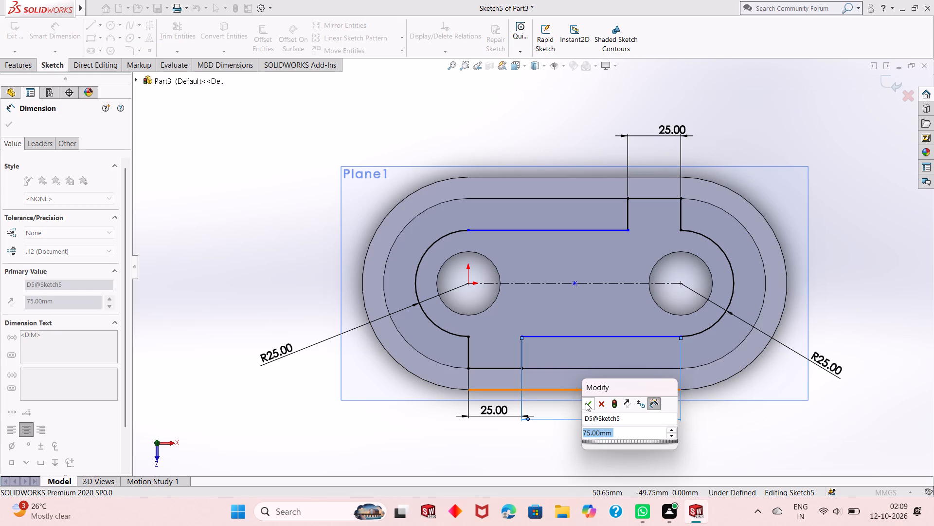
left_click(586, 403)
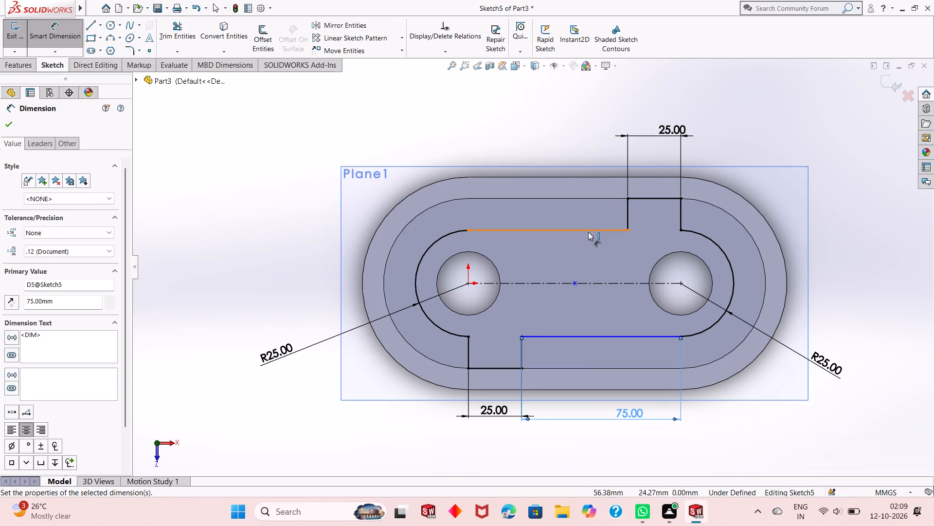
Dimension the distance from the origin to the profile's lower straight line as 25 mm and end dimensioning.
left_click(470, 283)
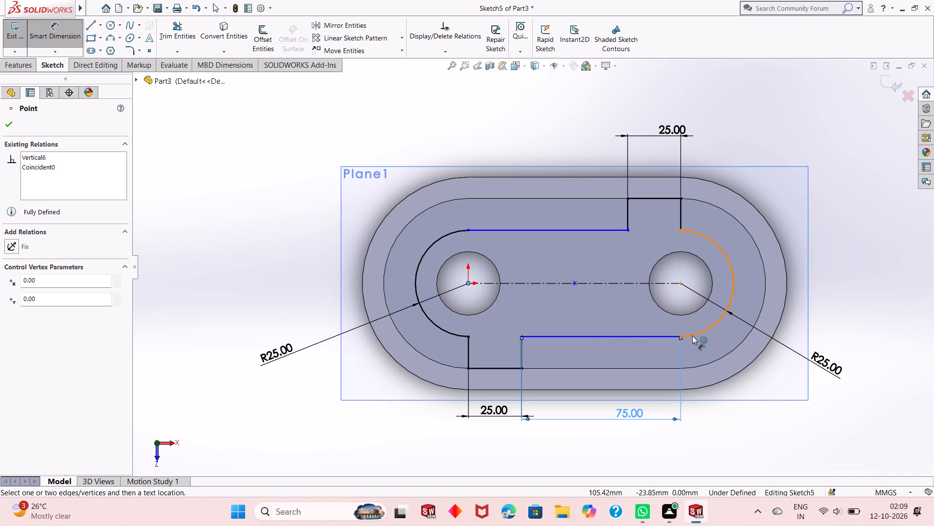
left_click(661, 336)
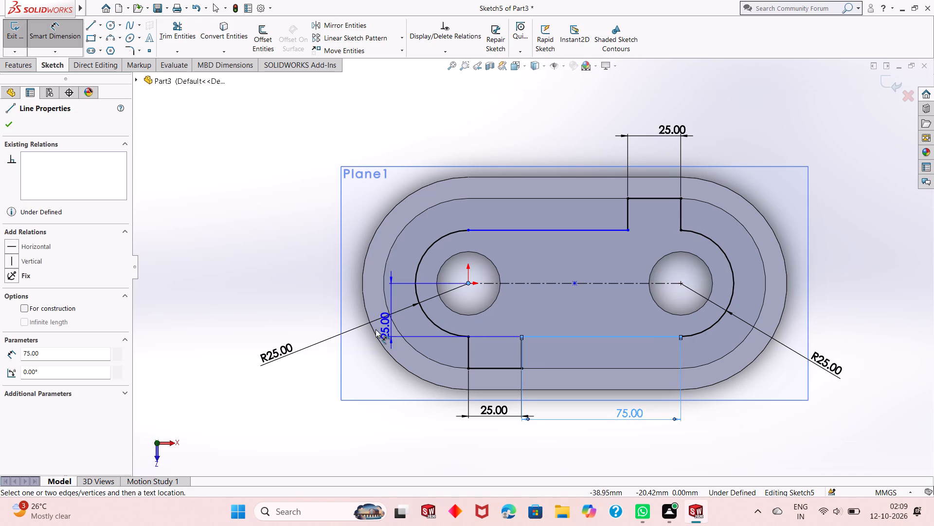
left_click(324, 332)
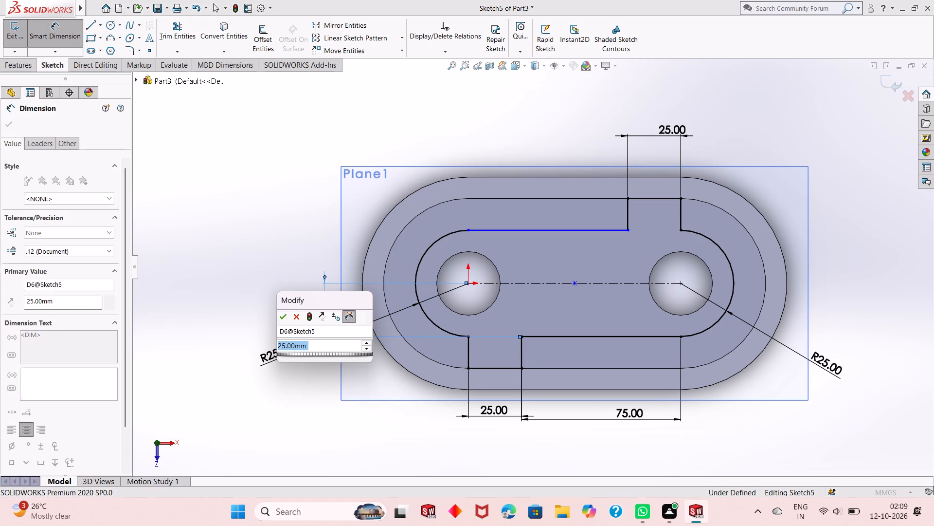
left_click(284, 314)
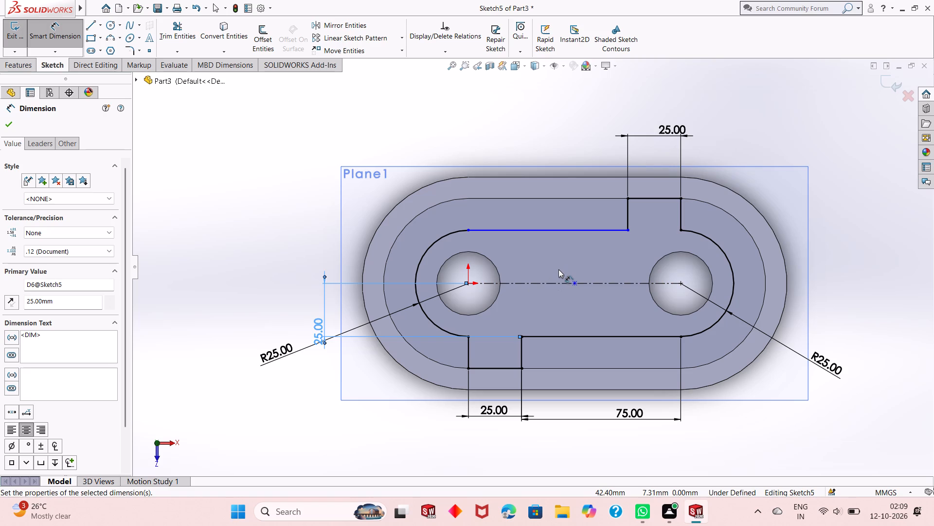
key("Escape")
key("Escape")
key("Escape")
Add an Equal relation between the profile's upper and lower straight lines.
left_click(588, 338)
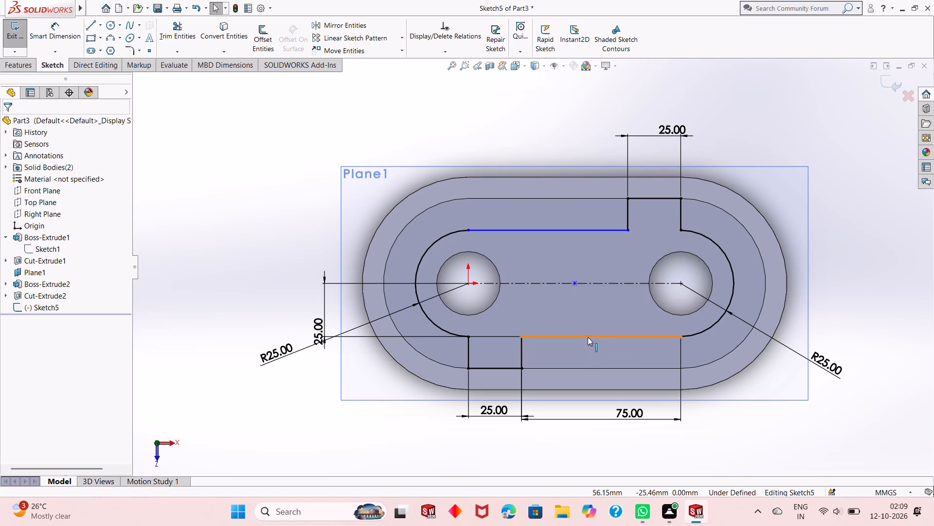
left_click(583, 232, "ctrl")
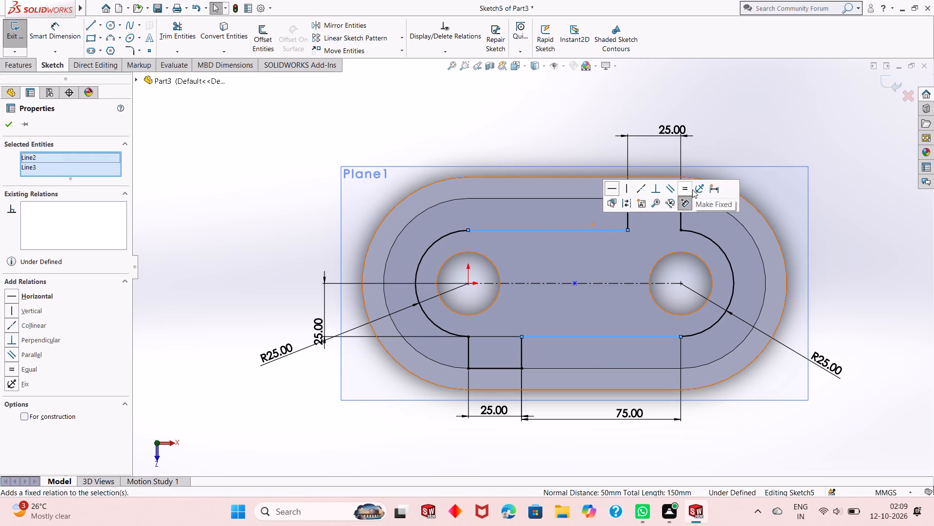
left_click(686, 189)
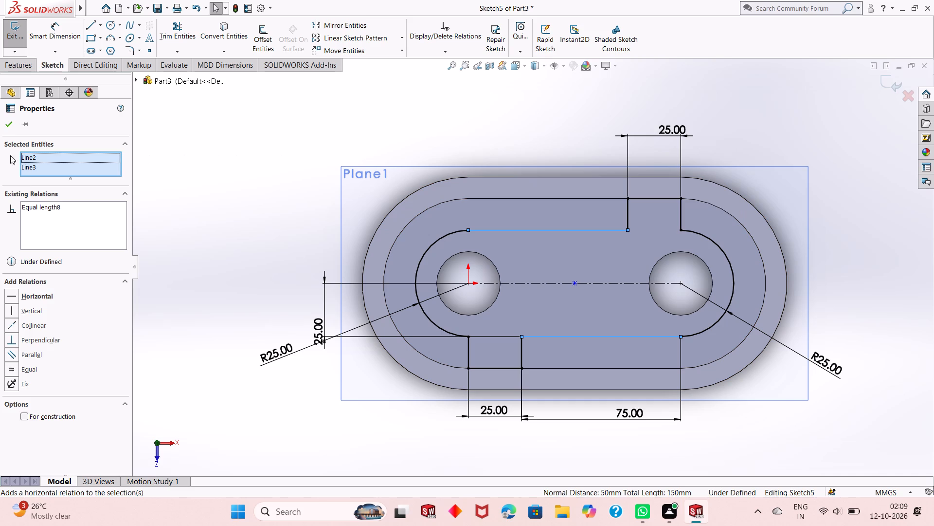
left_click(11, 128)
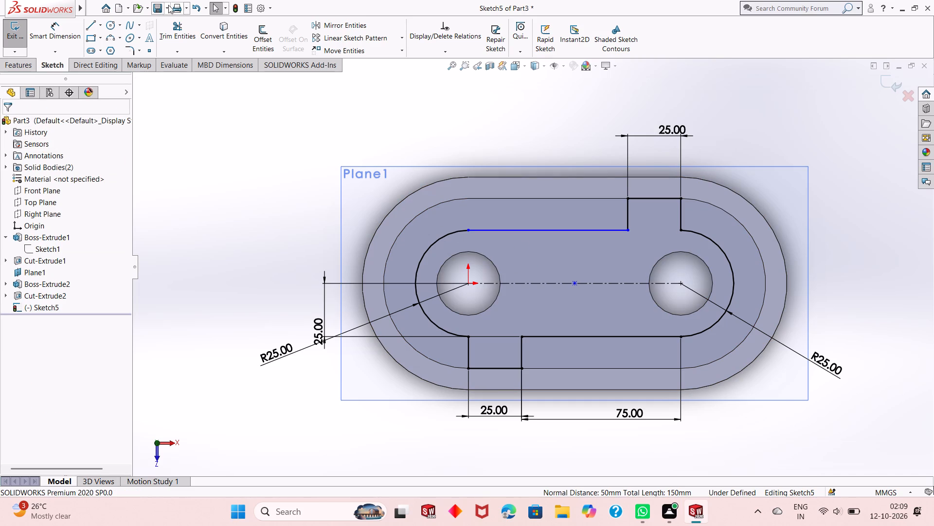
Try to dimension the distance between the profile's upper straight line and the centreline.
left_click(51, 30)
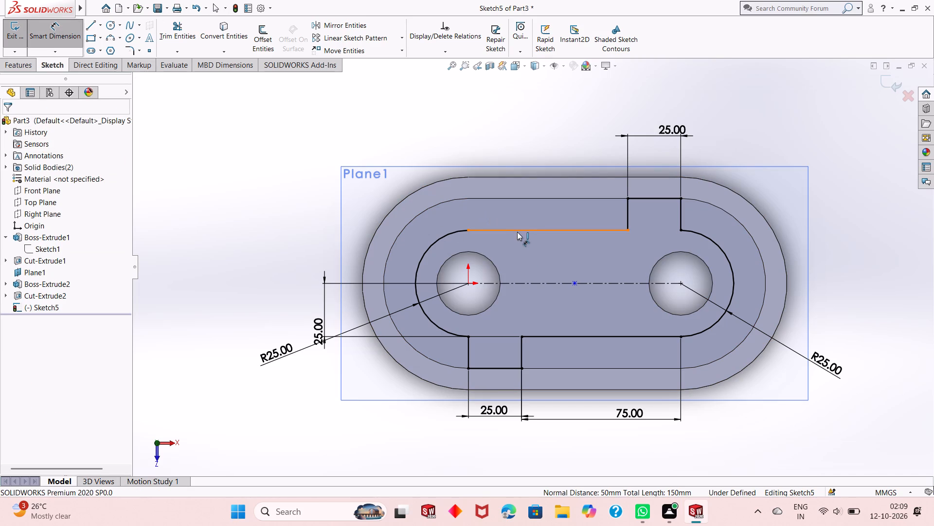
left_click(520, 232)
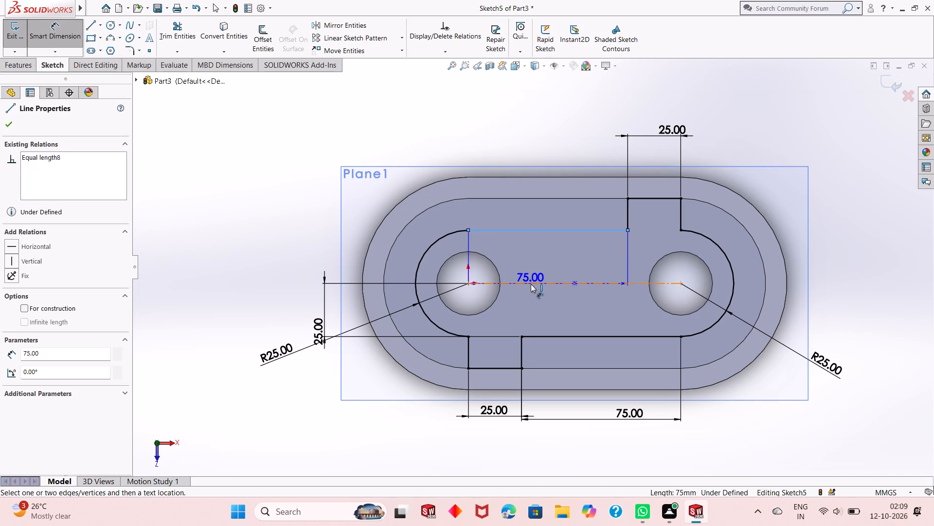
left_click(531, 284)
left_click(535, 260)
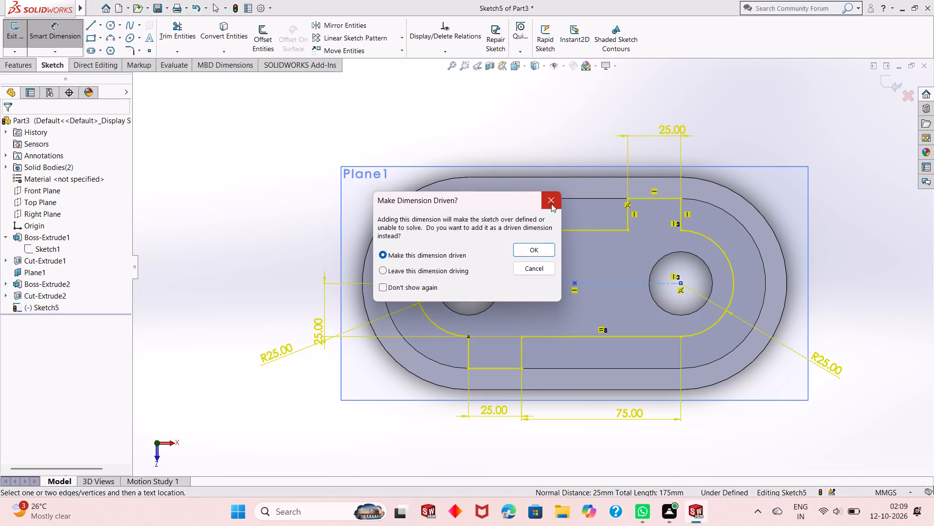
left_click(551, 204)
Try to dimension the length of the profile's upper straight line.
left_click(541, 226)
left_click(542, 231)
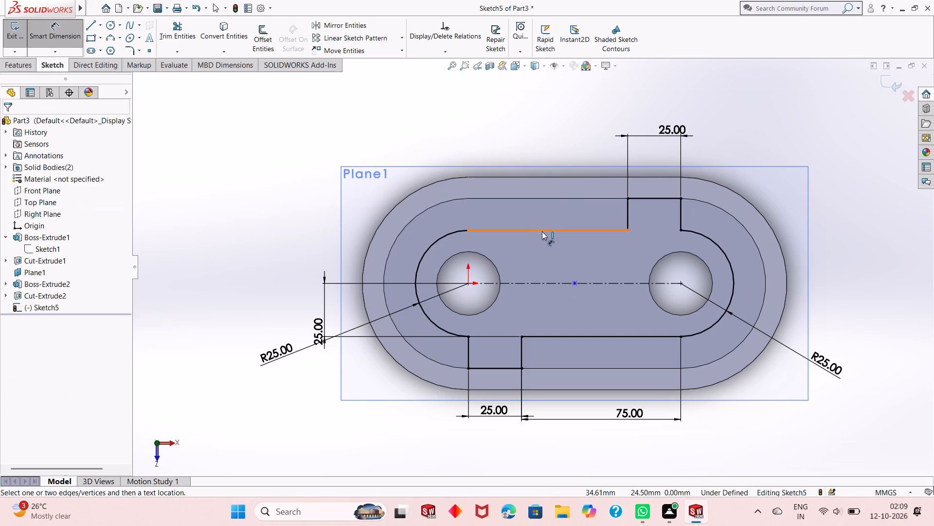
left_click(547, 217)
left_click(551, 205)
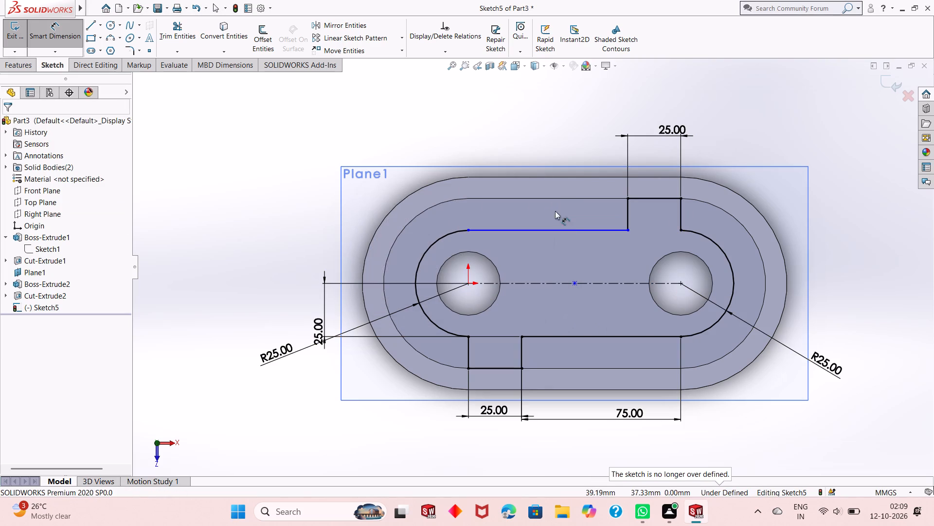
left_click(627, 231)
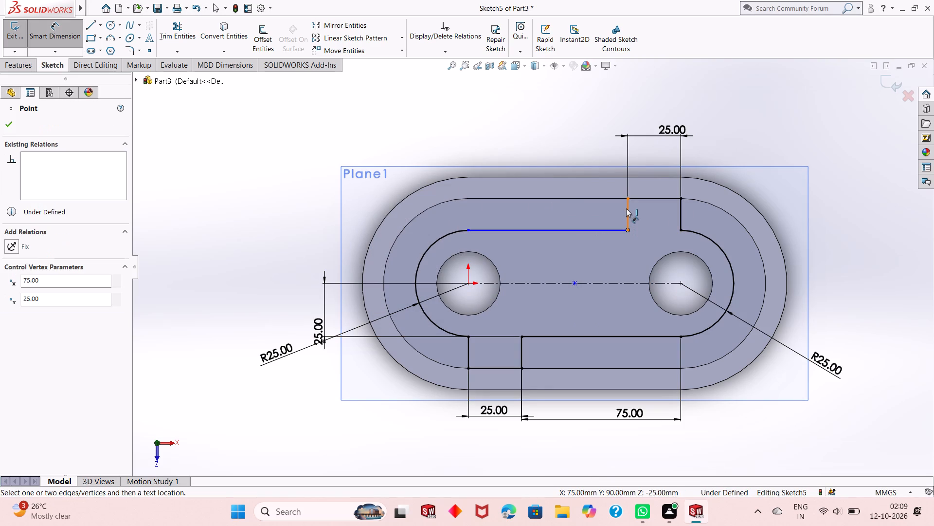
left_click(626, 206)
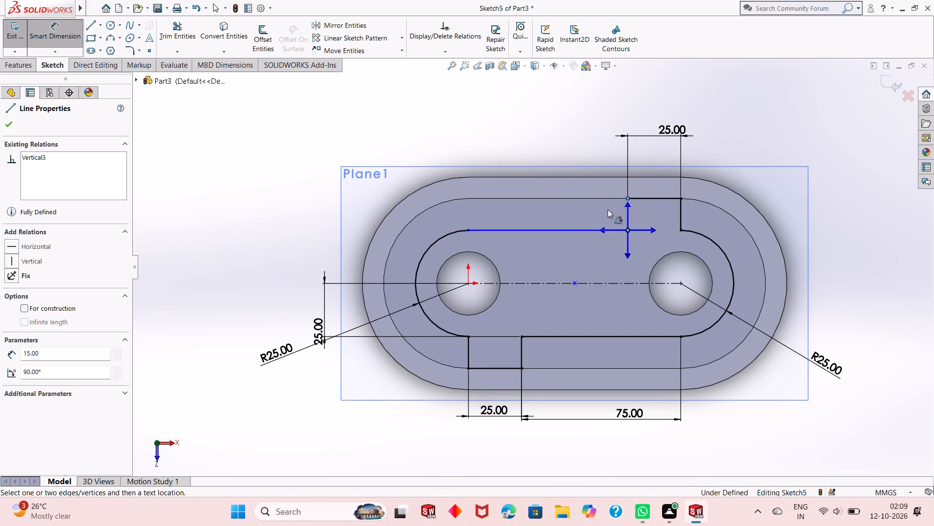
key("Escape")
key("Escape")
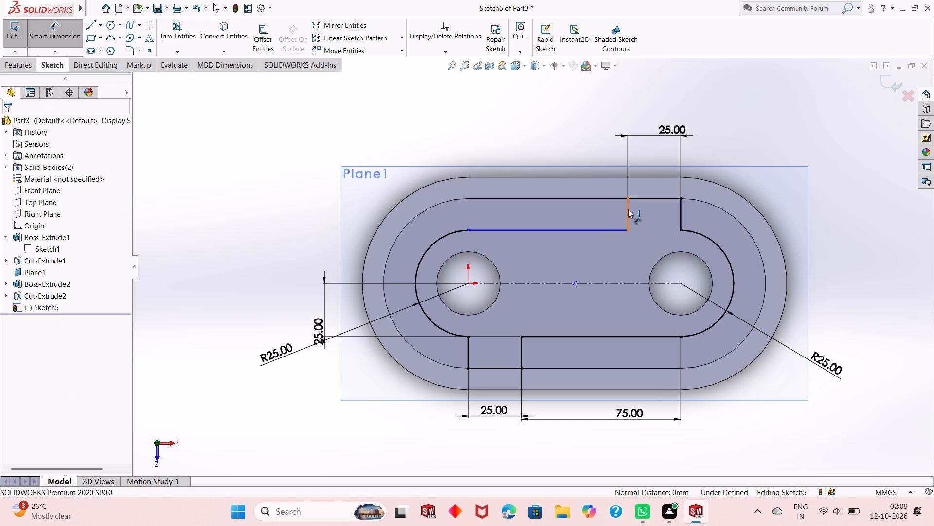
Dimension the upper tab's side line, where it meets the upper straight line, as 15 mm and leave Smart Dimension.
left_click(628, 208)
left_click(614, 213)
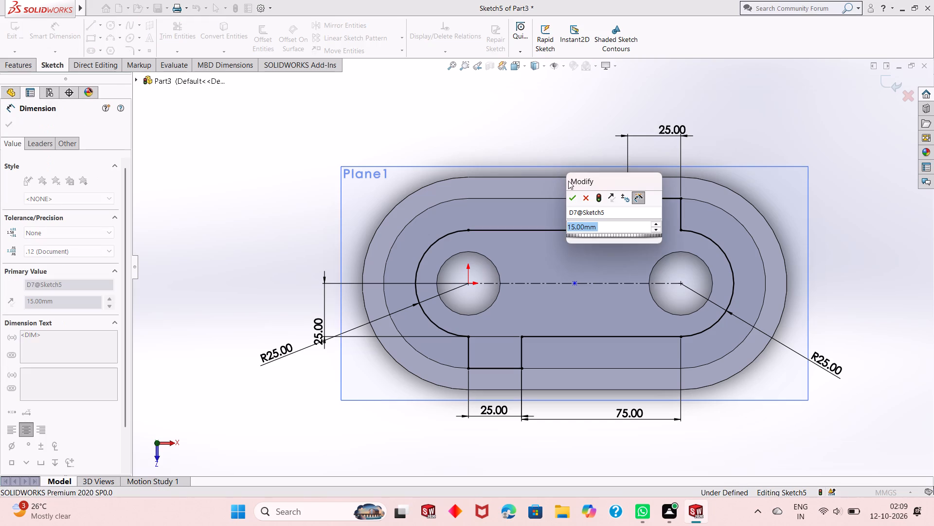
left_click(569, 201)
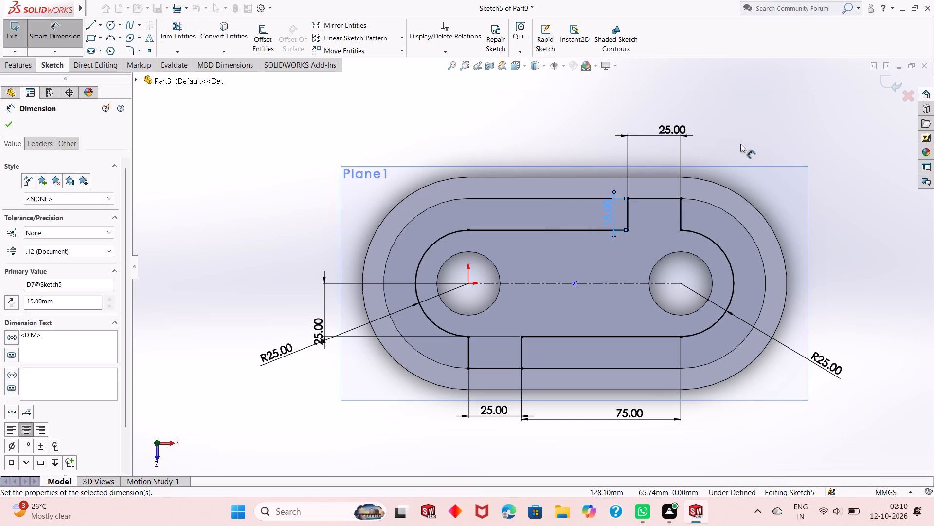
right_click(740, 144)
left_click(759, 176)
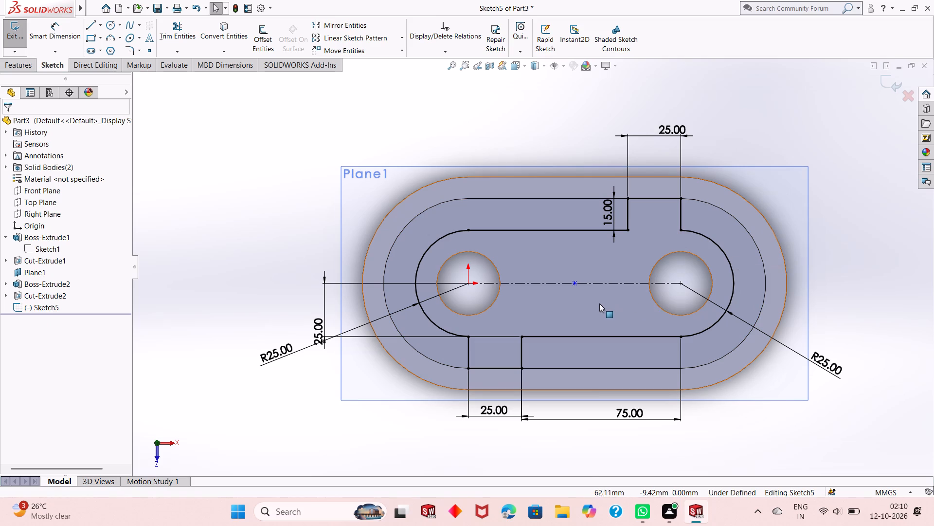
Extrude the tabbed profile as a Blind boss 10 mm deep, reversed towards the plate, with Merge result on.
scroll(596, 303, "up", 1)
left_click(25, 70)
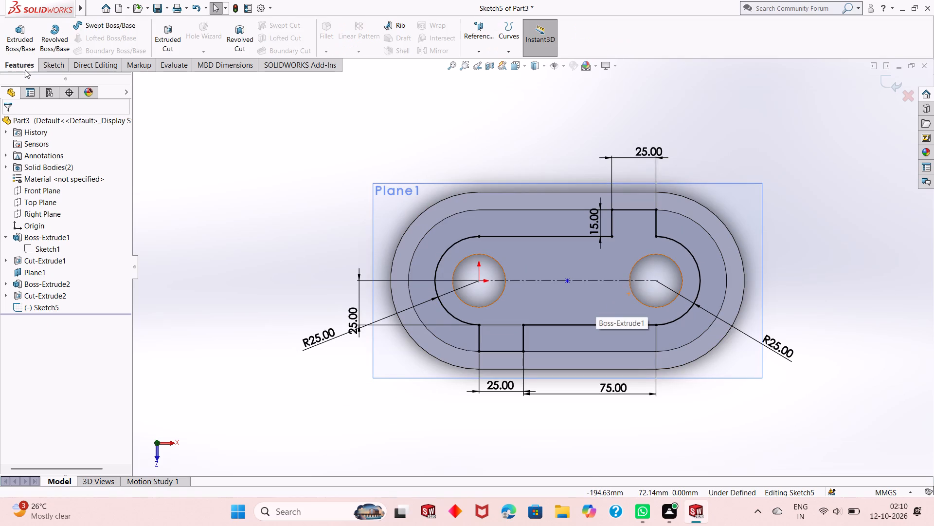
left_click(23, 50)
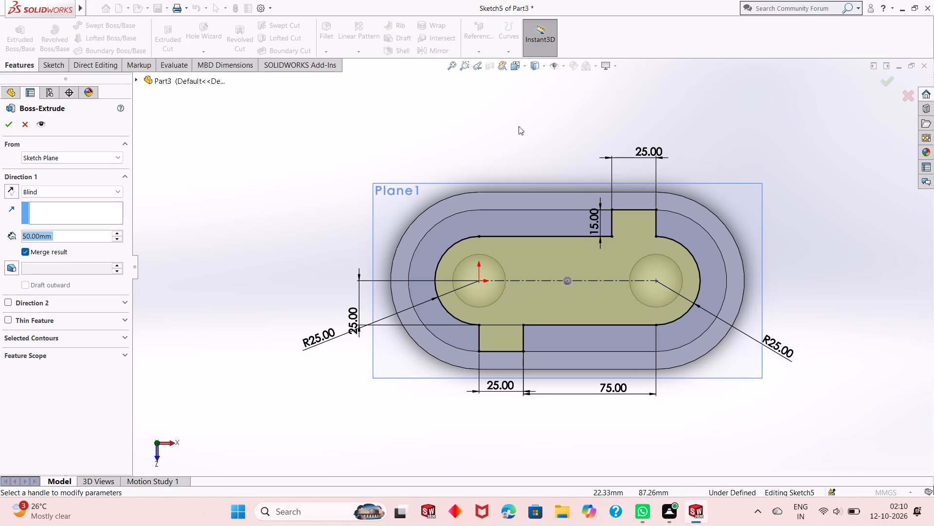
middle_click_drag(436, 400, 444, 323)
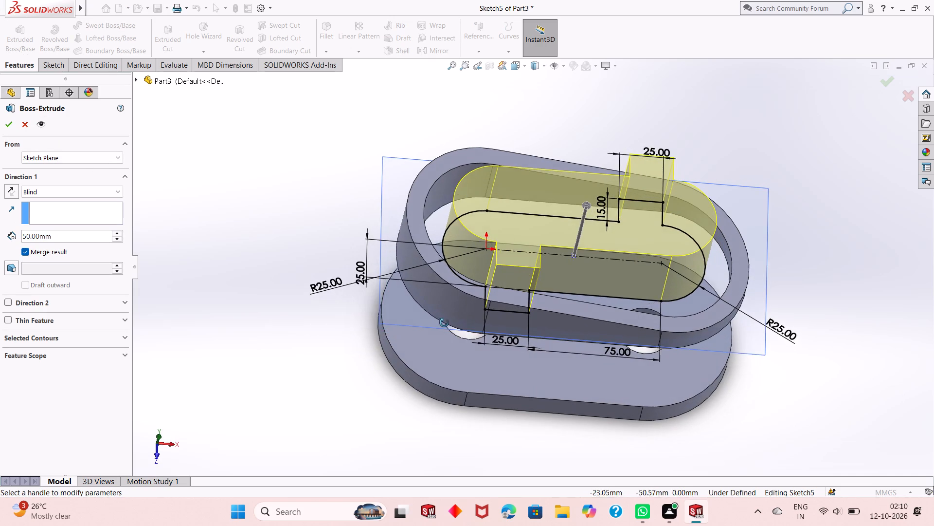
middle_click_drag(444, 323, 429, 267)
double_click(71, 238)
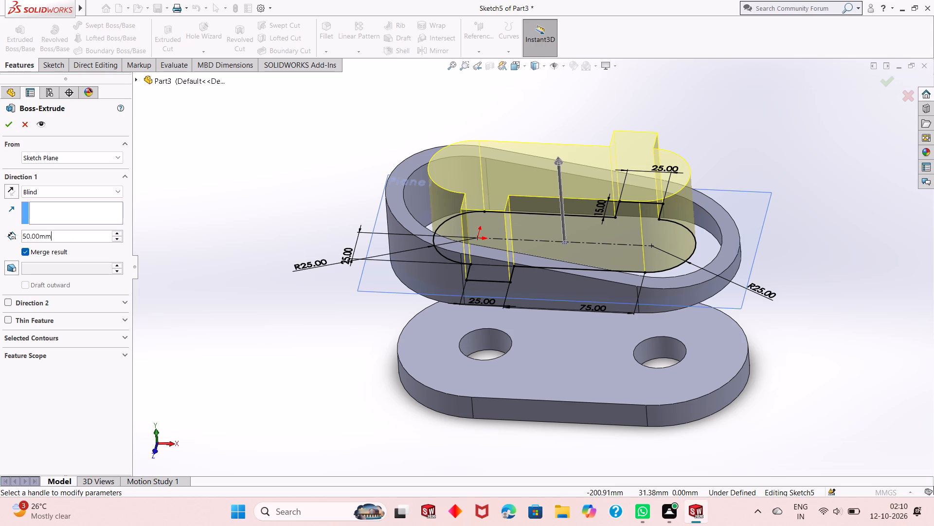
type("10")
key("Return")
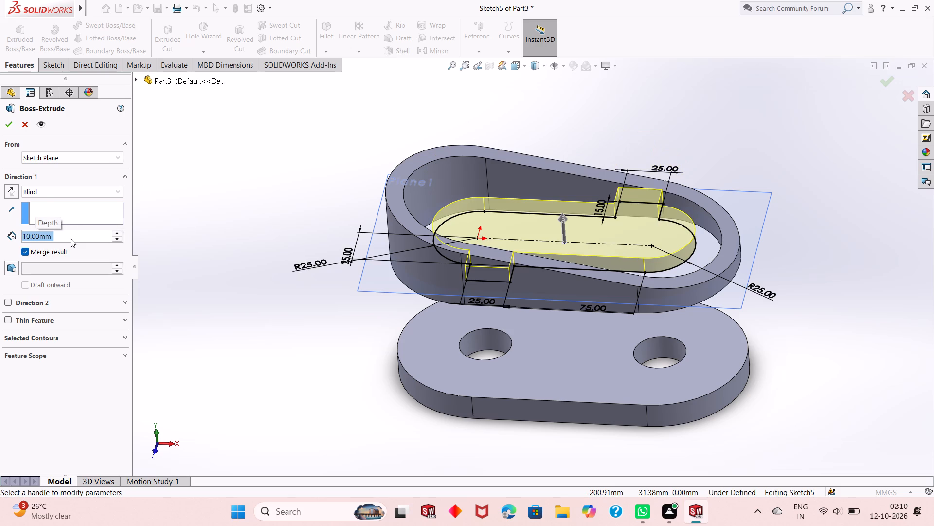
left_click(13, 194)
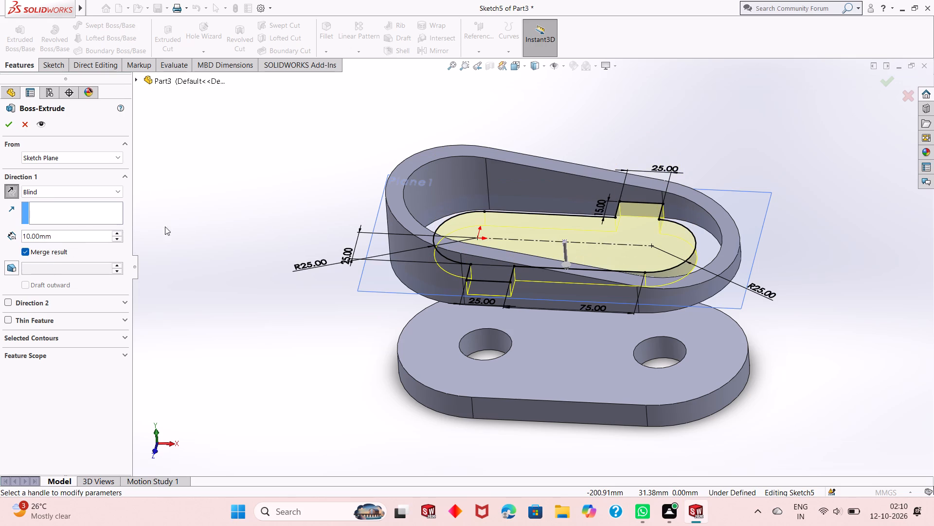
middle_click_drag(284, 314, 291, 373)
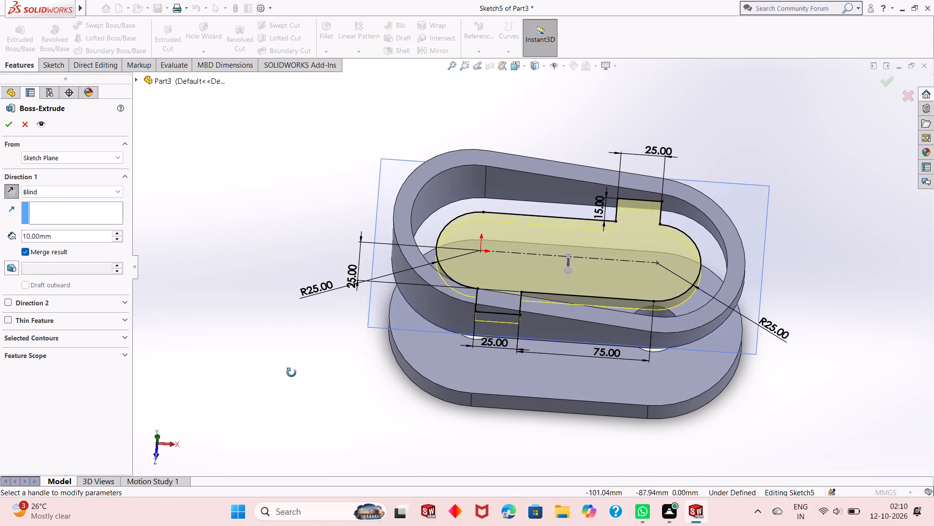
middle_click_drag(291, 373, 262, 215)
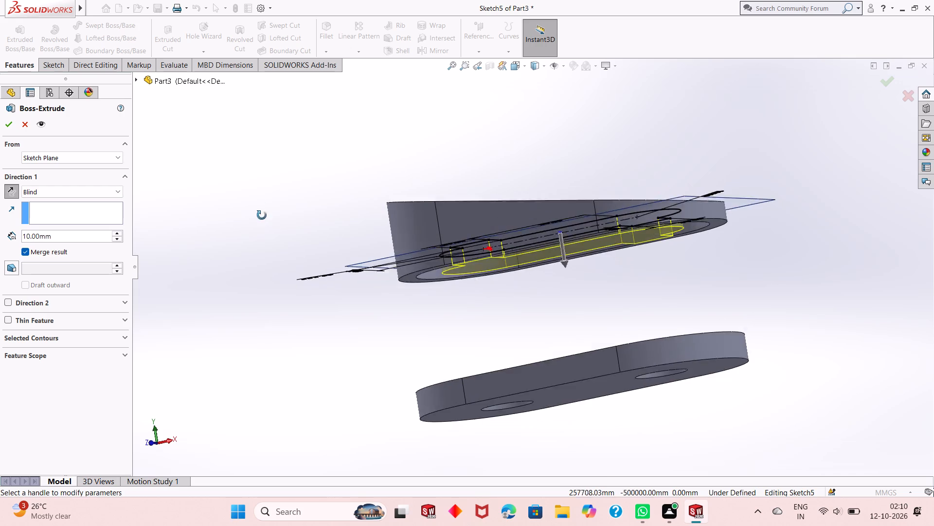
middle_click_drag(262, 215, 279, 297)
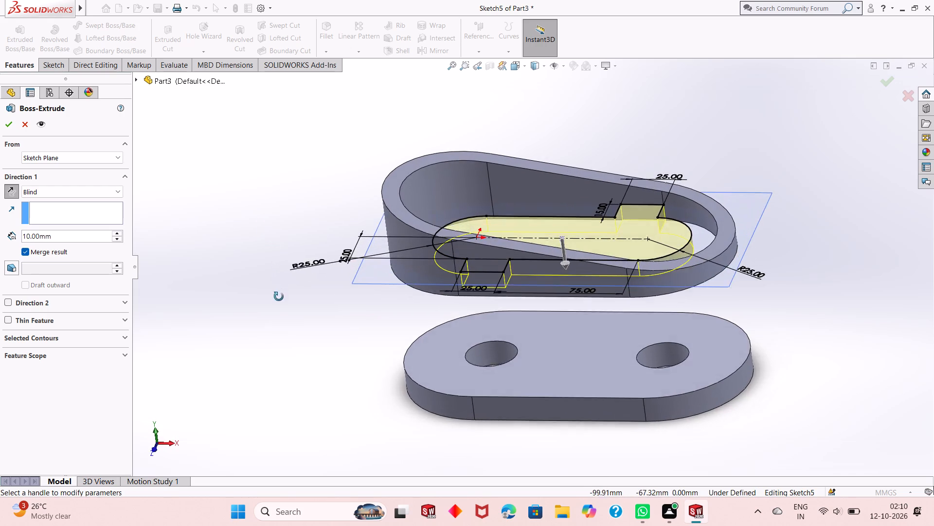
middle_click_drag(279, 297, 278, 305)
left_click(3, 127)
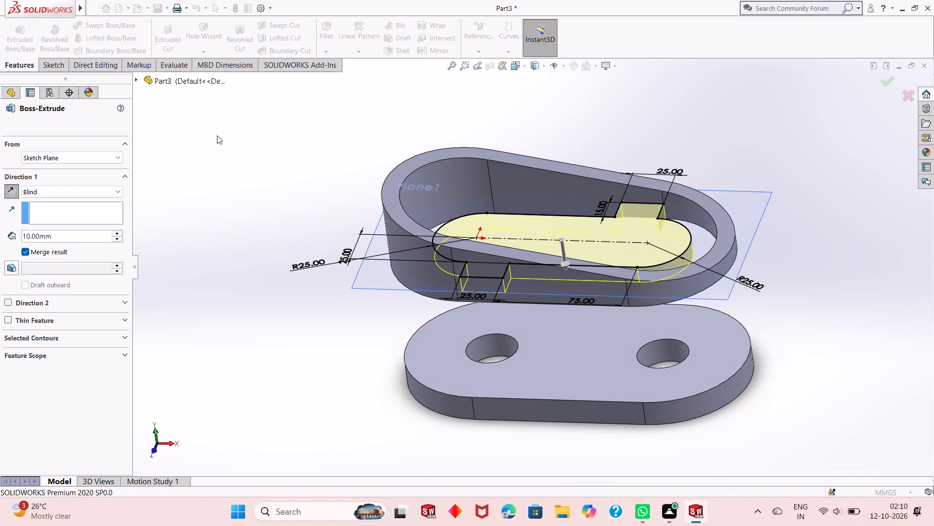
scroll(509, 160, "down", 2)
left_click(279, 206)
Hide Plane1 in the model.
middle_click_drag(502, 205, 499, 248)
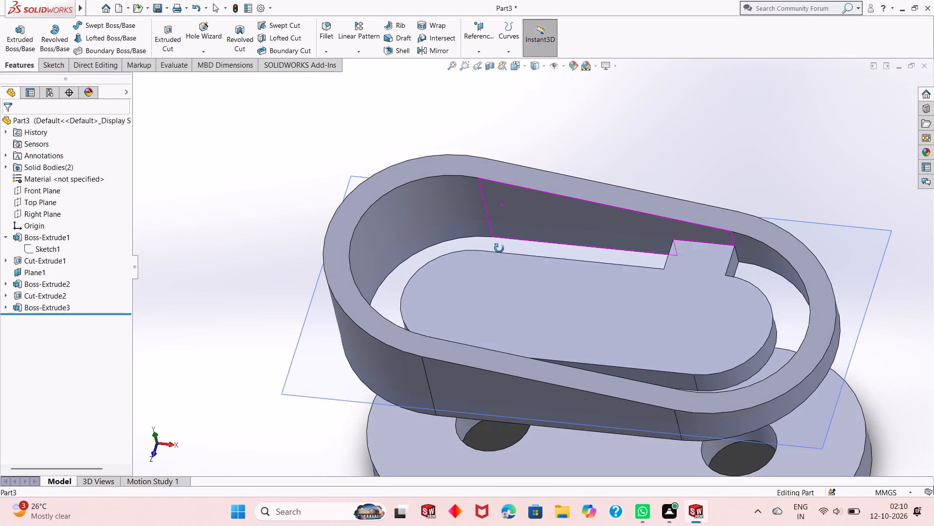
middle_click_drag(499, 248, 499, 254)
right_click(824, 225)
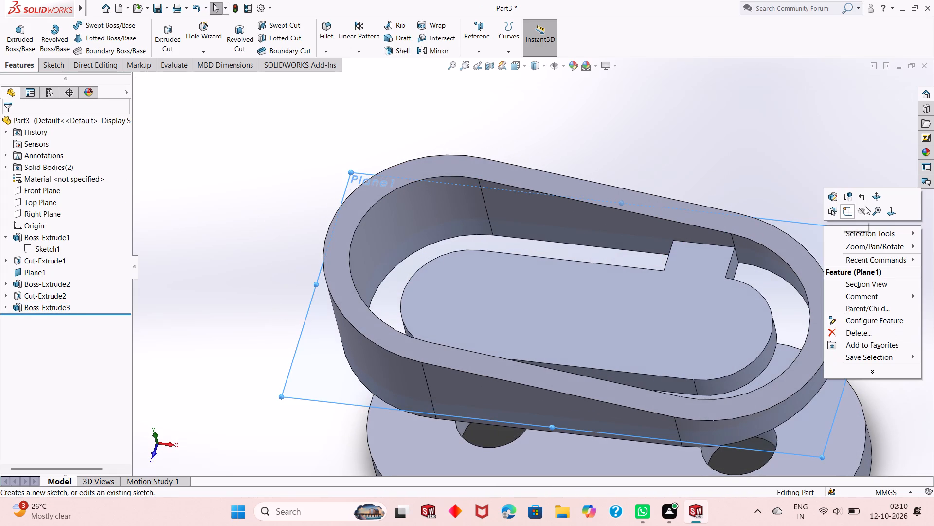
left_click(857, 216)
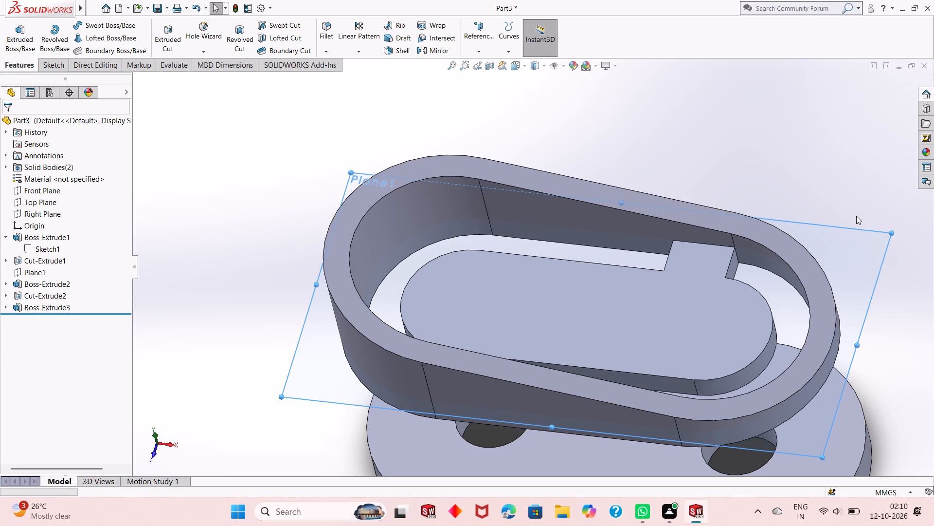
Start a sketch on the upper face of the tabbed inner slot body.
key("ctrl+8")
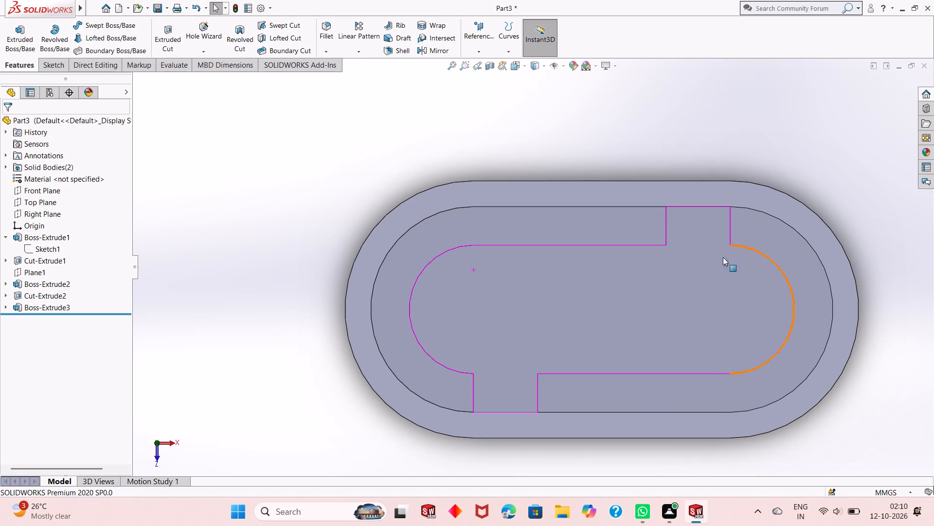
scroll(699, 260, "down", 1)
left_click(429, 316)
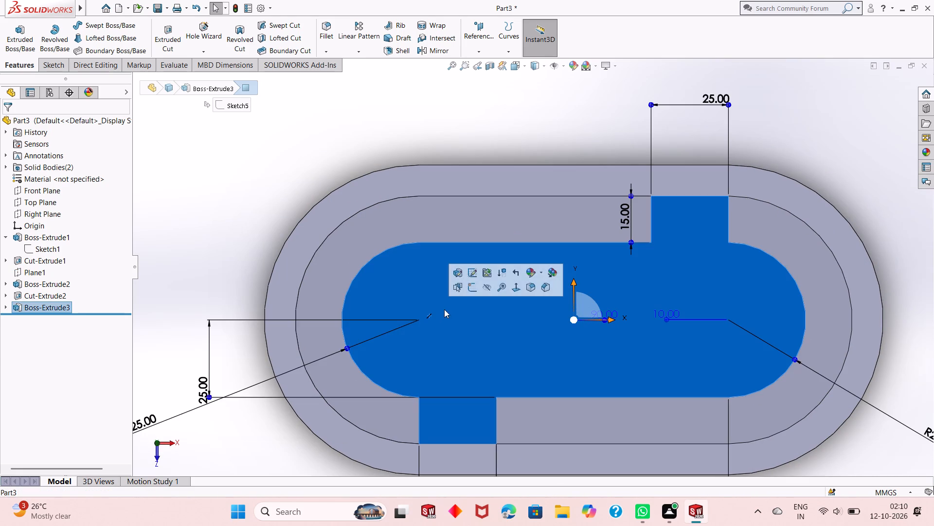
left_click(473, 287)
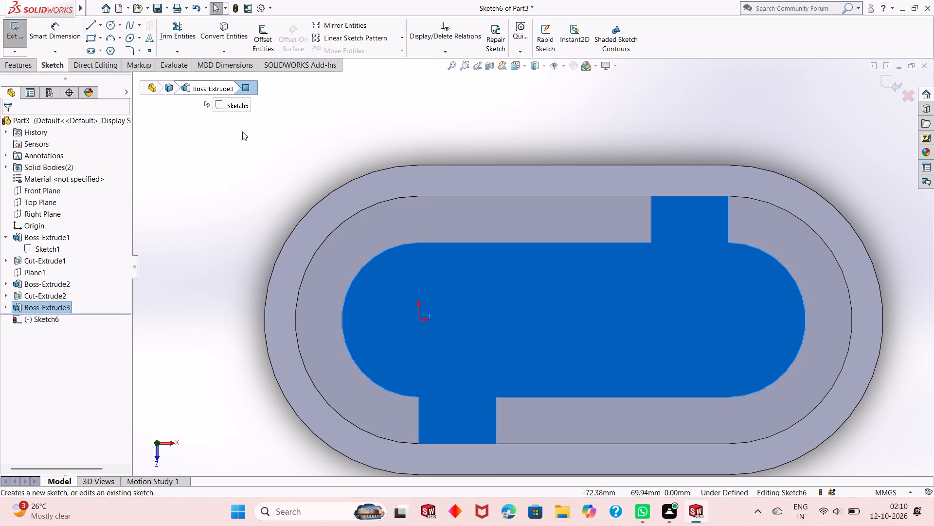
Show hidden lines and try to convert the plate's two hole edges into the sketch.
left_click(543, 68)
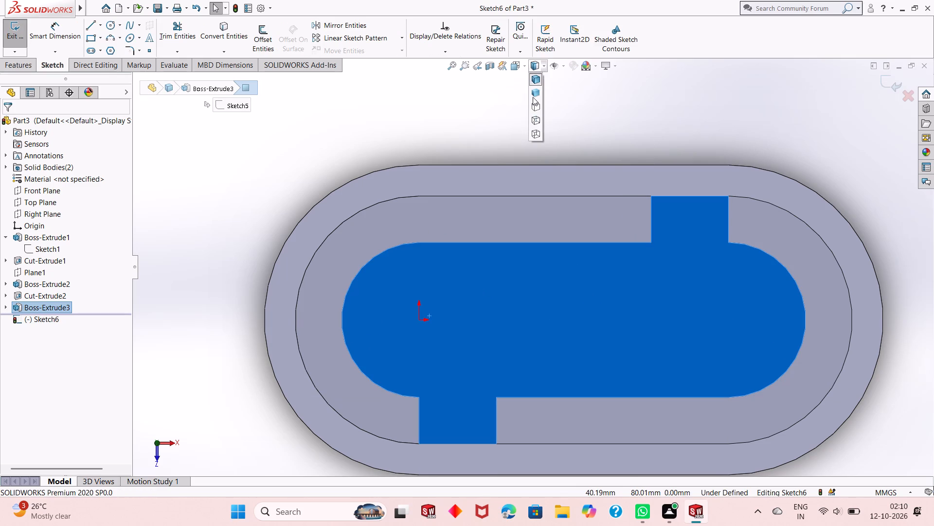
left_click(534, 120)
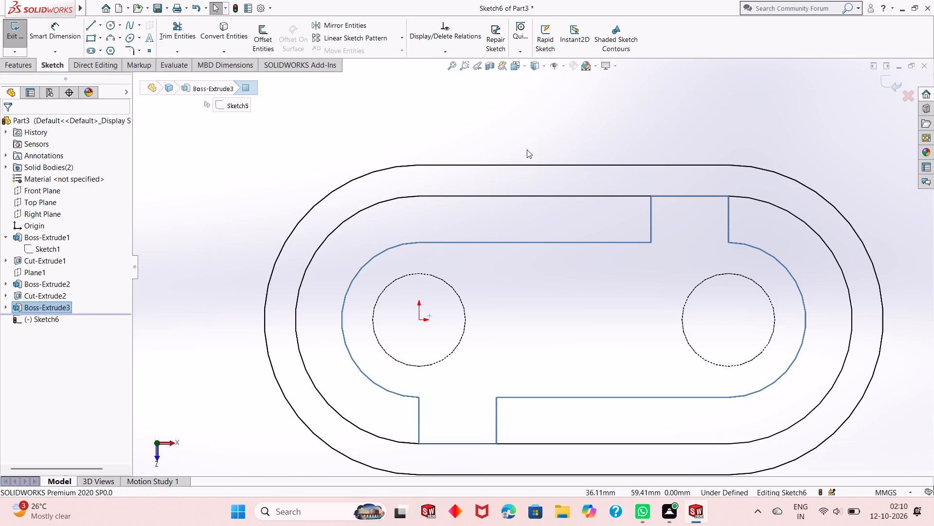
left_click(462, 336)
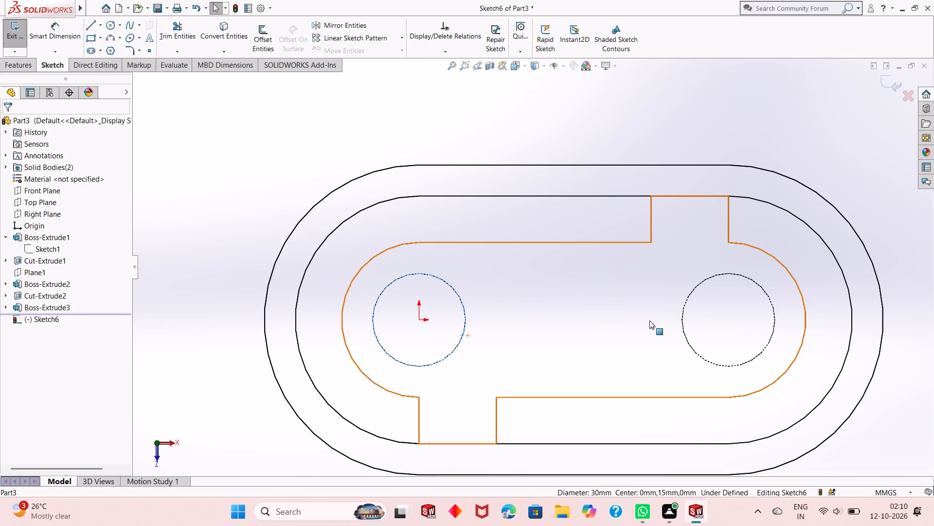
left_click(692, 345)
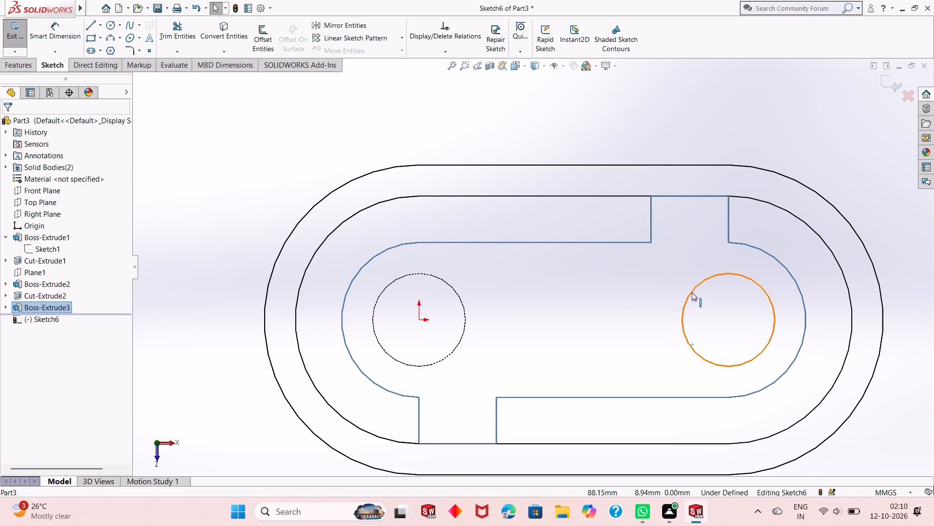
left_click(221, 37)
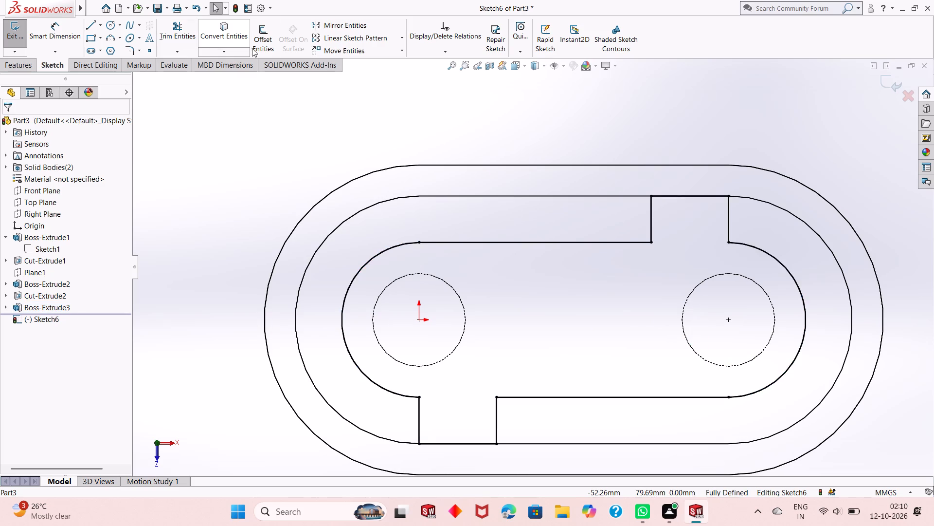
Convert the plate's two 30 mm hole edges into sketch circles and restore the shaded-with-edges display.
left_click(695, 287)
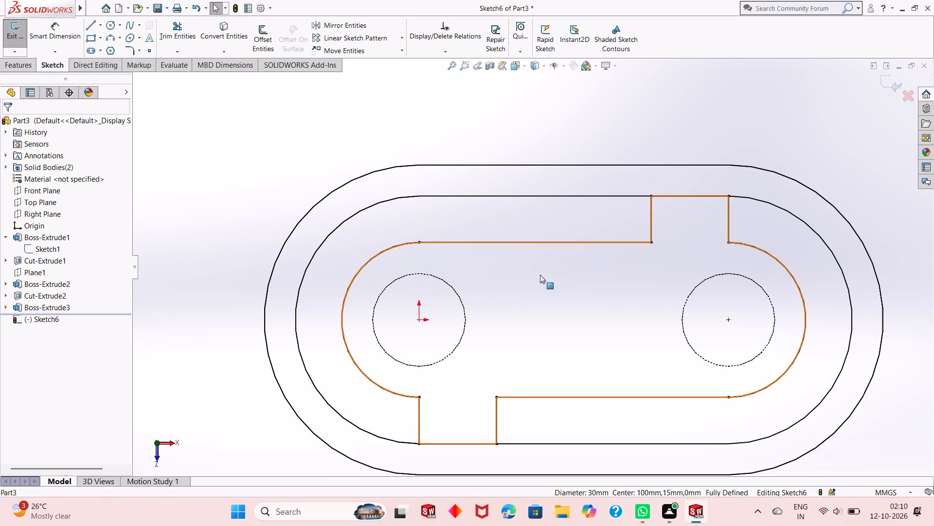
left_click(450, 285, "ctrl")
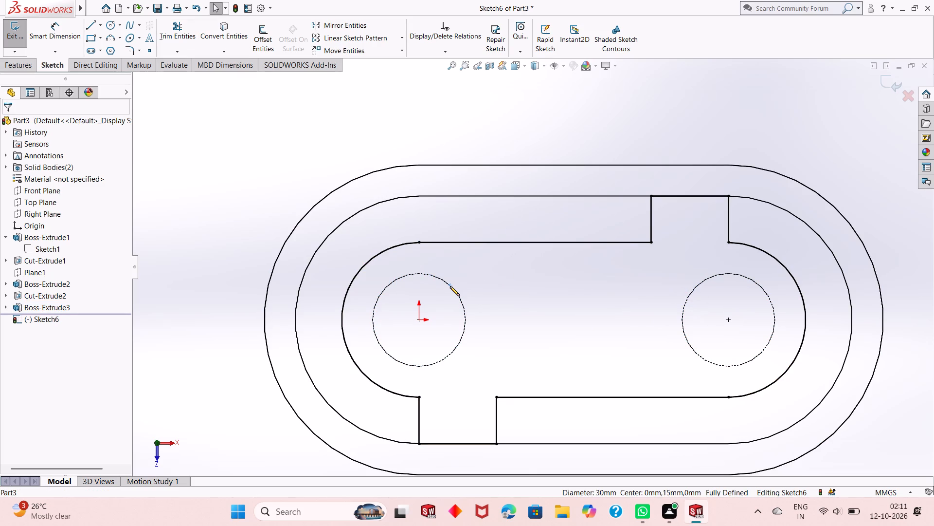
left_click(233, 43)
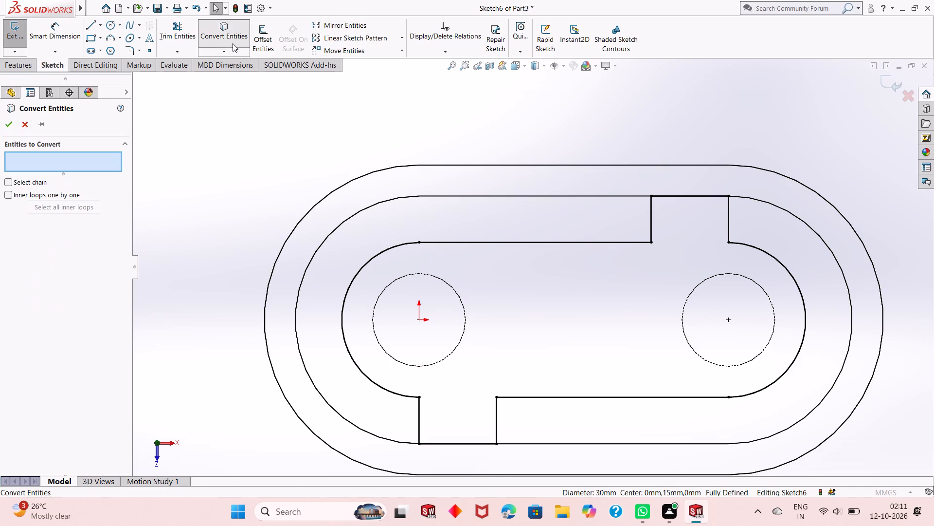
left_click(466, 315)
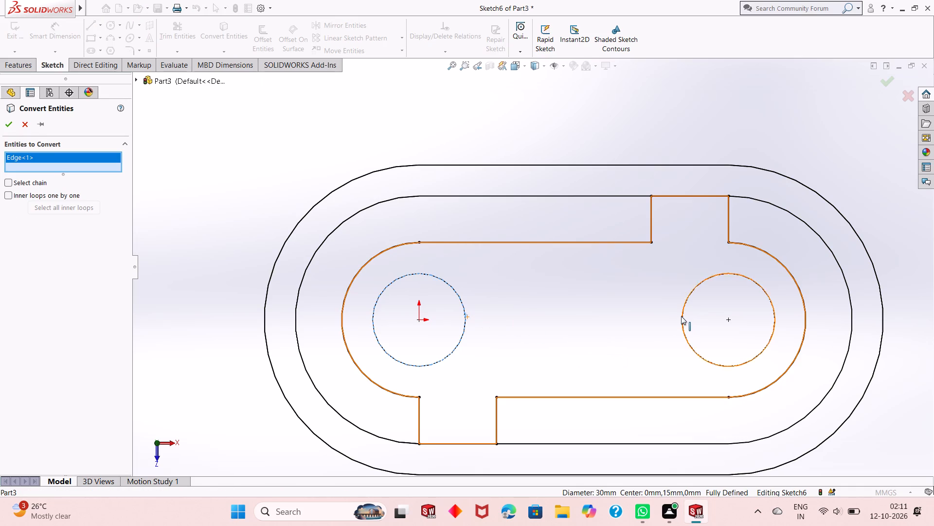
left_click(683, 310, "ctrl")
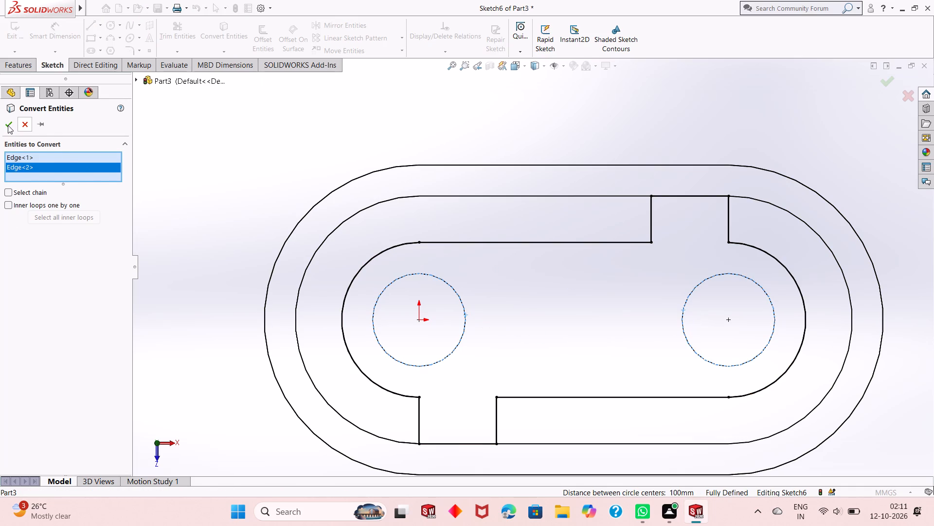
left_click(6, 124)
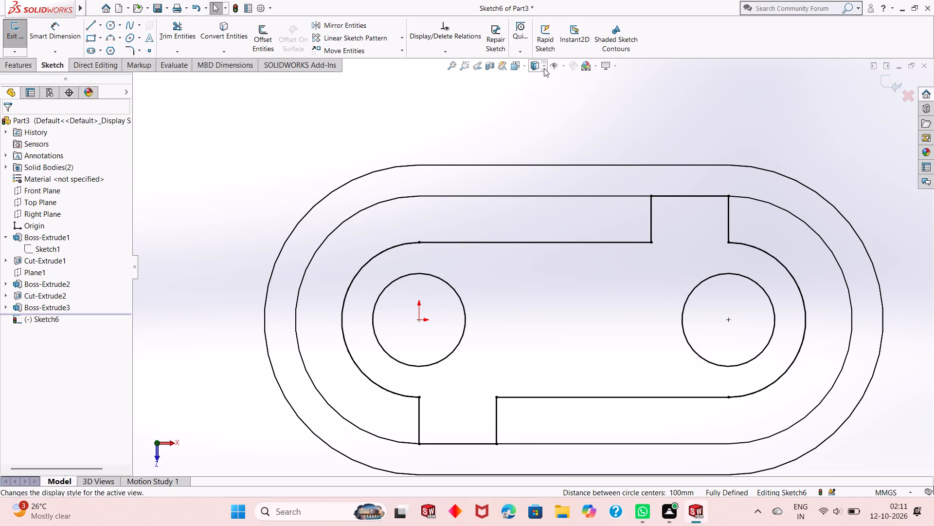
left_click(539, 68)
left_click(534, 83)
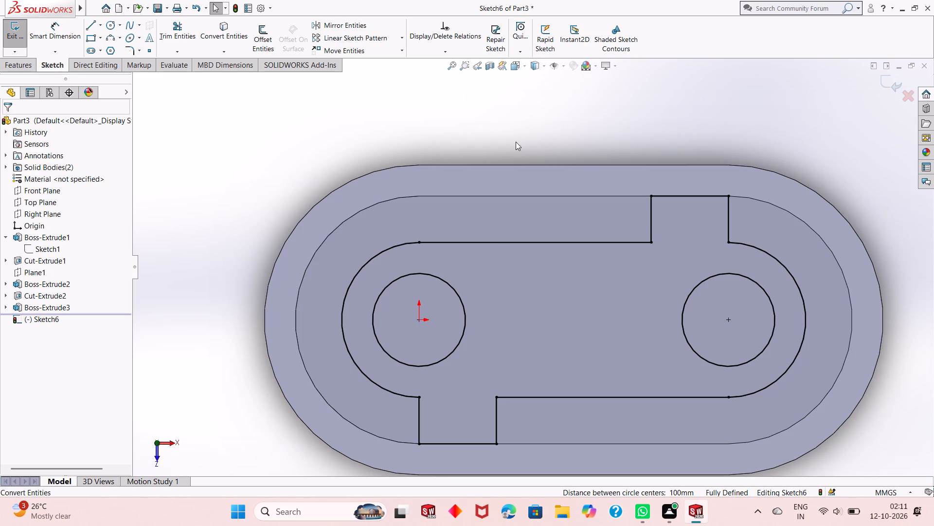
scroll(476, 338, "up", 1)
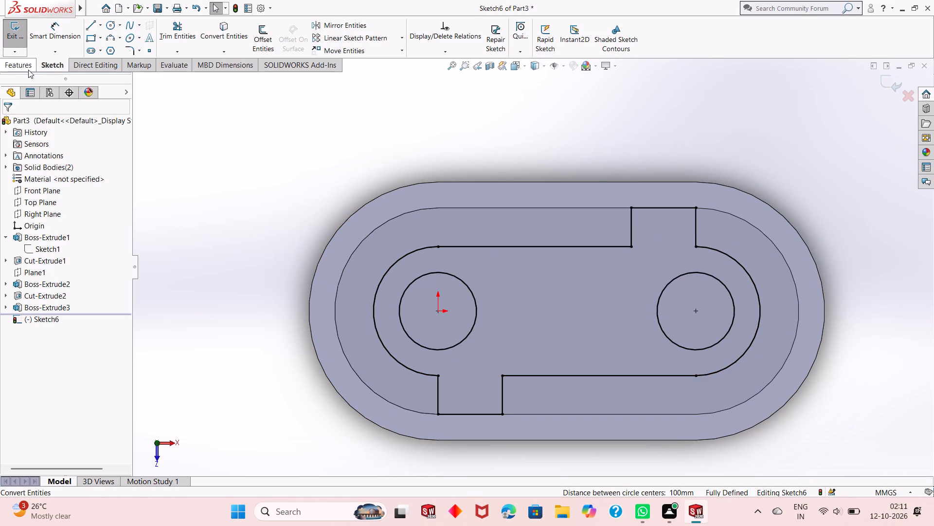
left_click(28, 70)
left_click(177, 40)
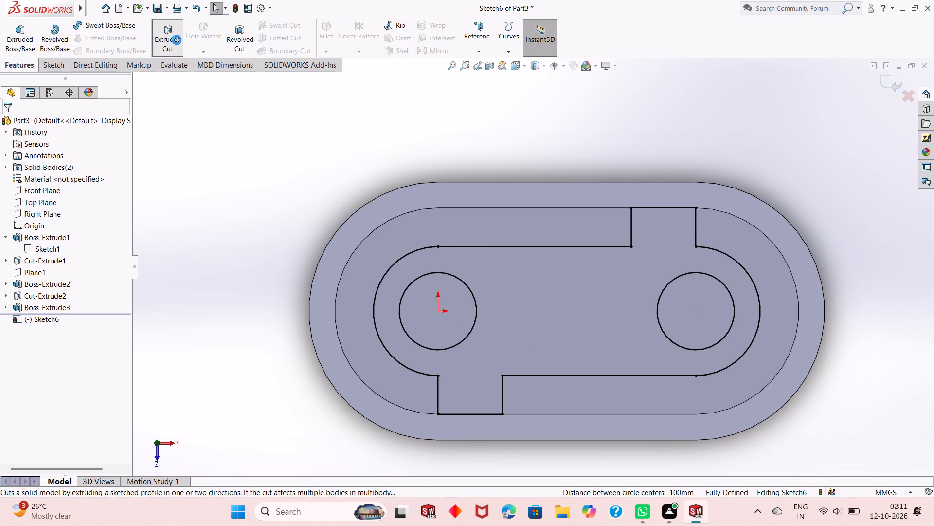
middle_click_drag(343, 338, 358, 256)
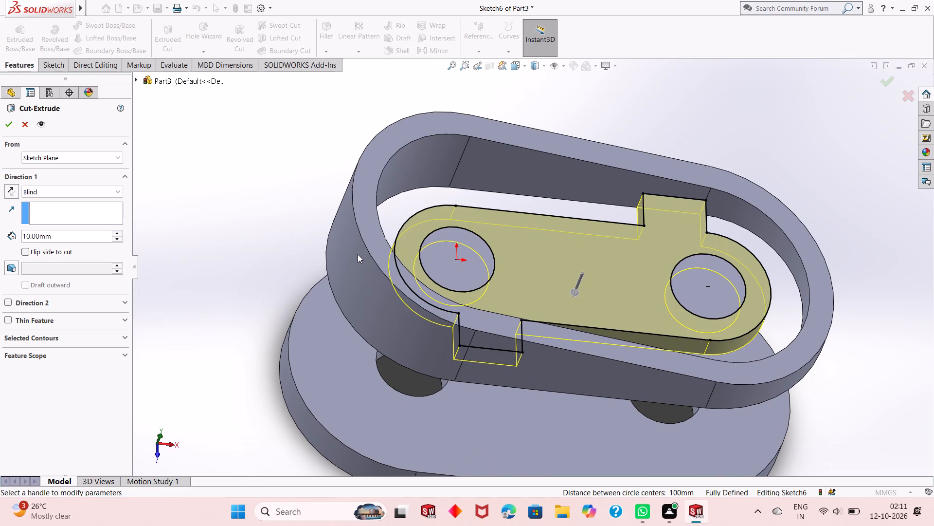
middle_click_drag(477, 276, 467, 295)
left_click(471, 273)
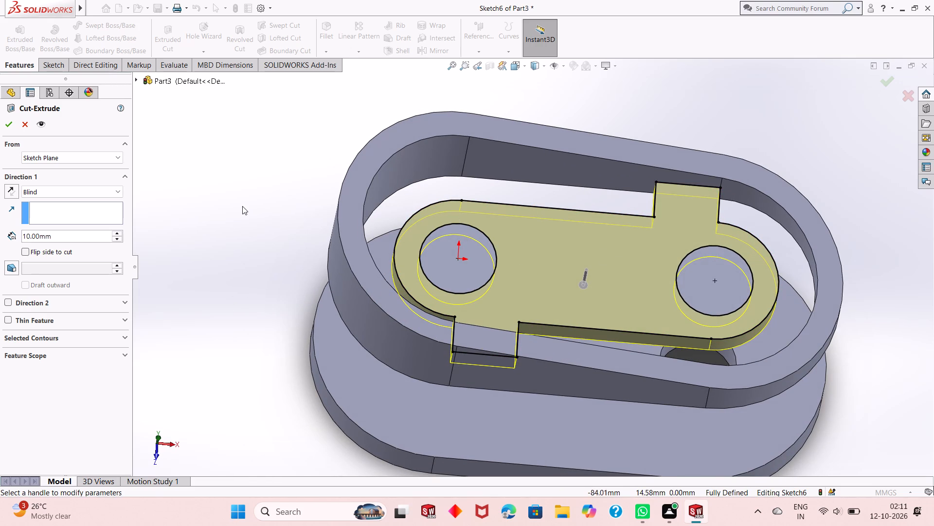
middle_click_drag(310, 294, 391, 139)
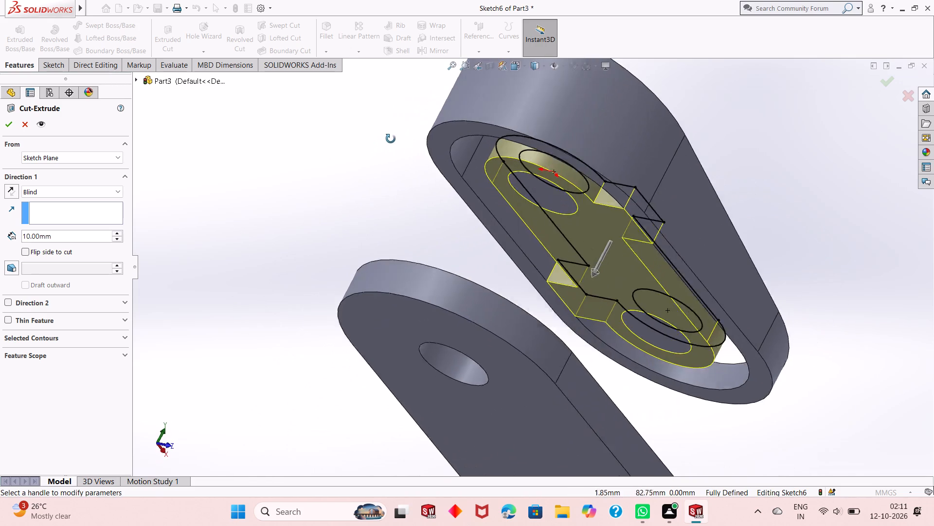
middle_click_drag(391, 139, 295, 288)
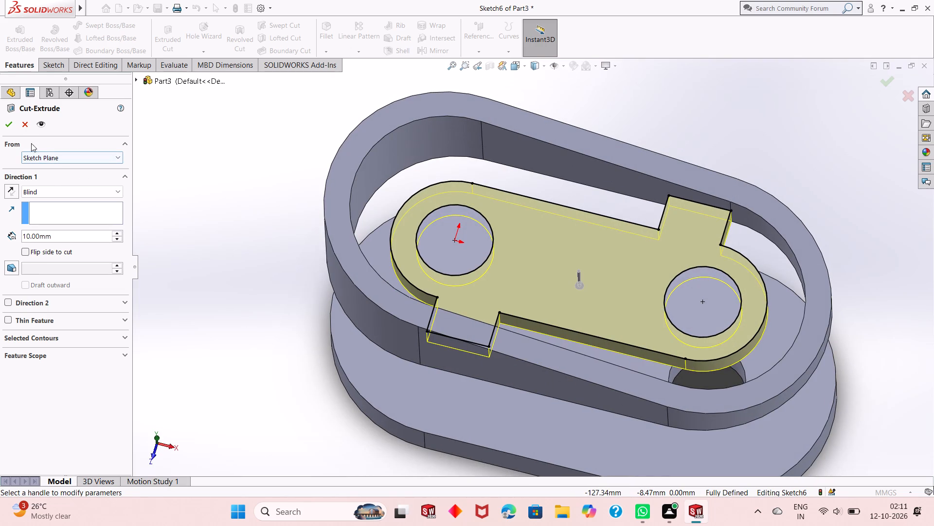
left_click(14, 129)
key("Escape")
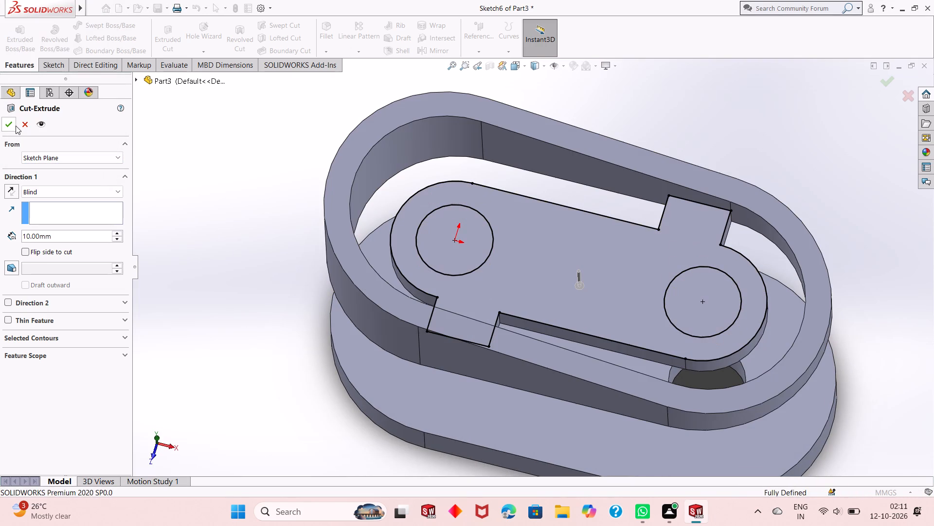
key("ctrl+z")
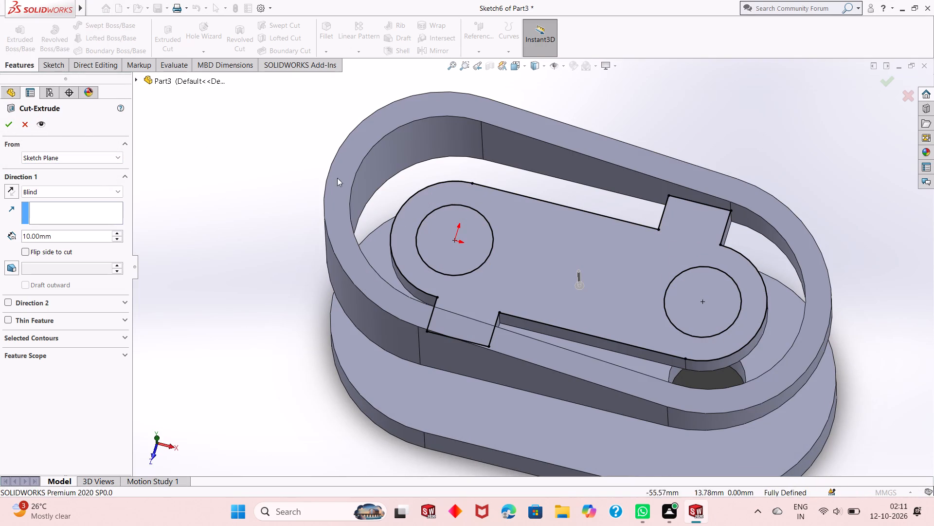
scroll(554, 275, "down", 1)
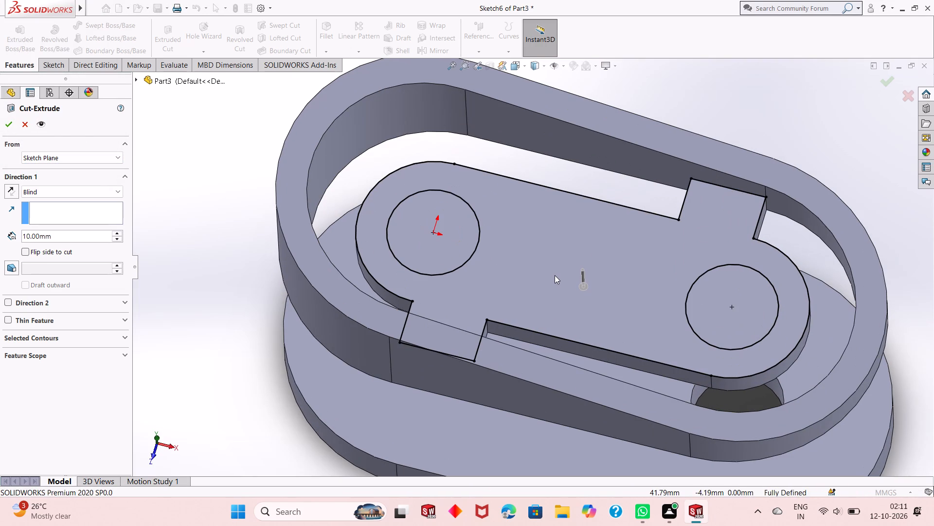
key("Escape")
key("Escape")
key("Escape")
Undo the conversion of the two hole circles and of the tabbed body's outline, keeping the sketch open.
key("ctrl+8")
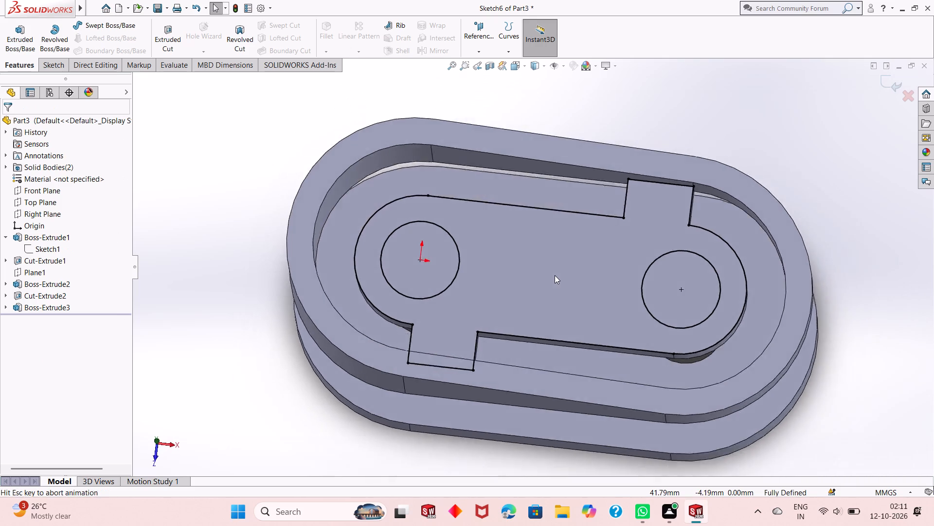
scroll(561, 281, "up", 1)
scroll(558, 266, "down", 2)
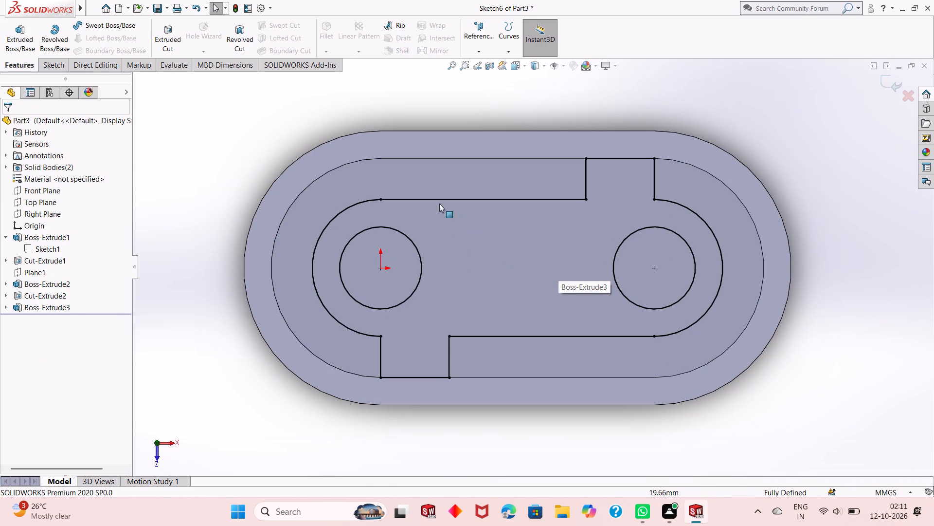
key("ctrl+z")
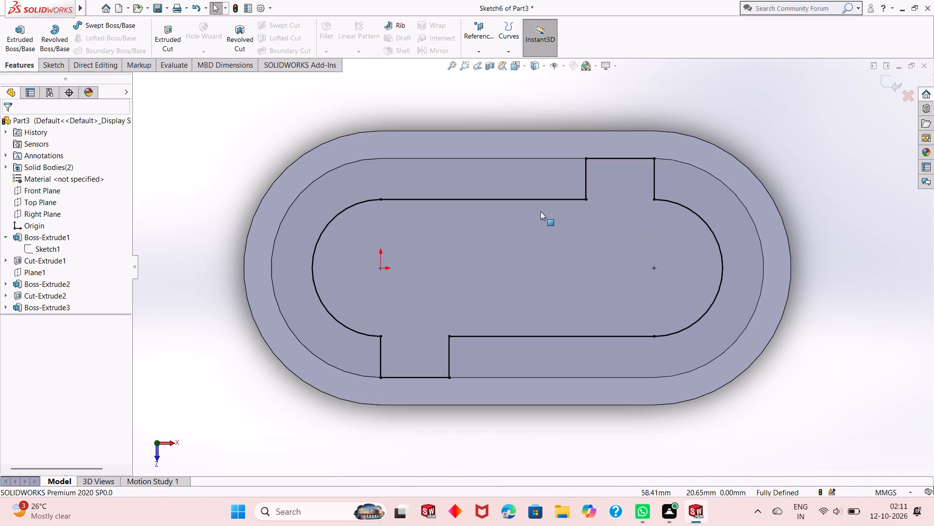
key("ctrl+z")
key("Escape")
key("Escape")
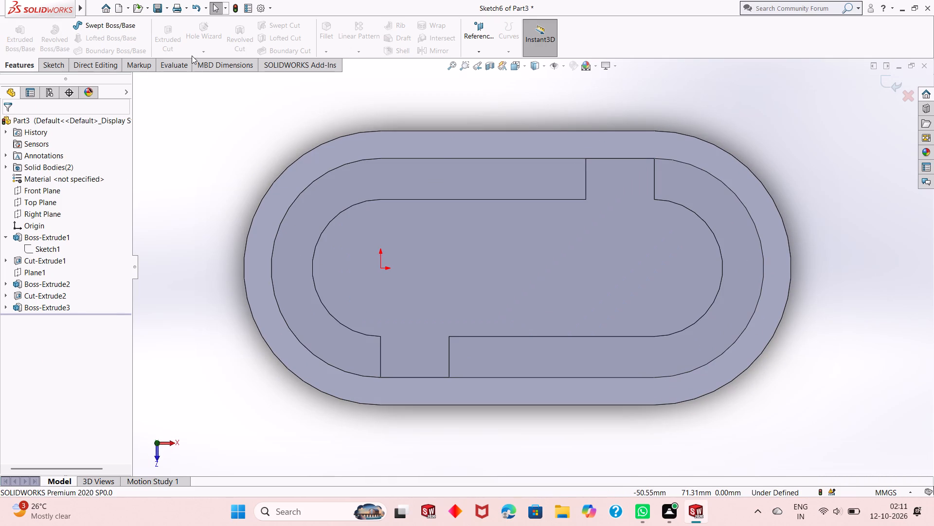
Convert only the plate's two 30 mm hole edges into the sketch with hidden lines displayed, and return to shaded with edges.
left_click(58, 67)
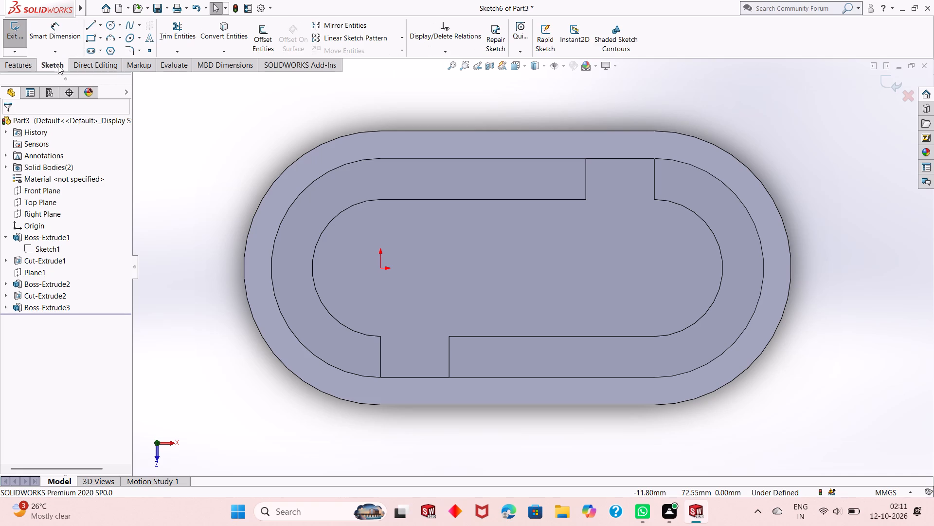
left_click(536, 70)
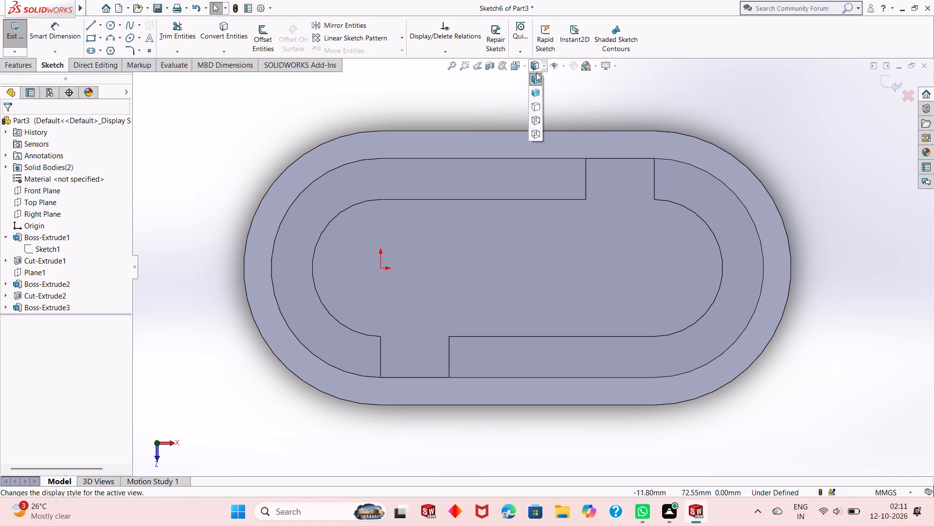
left_click(537, 115)
left_click(233, 35)
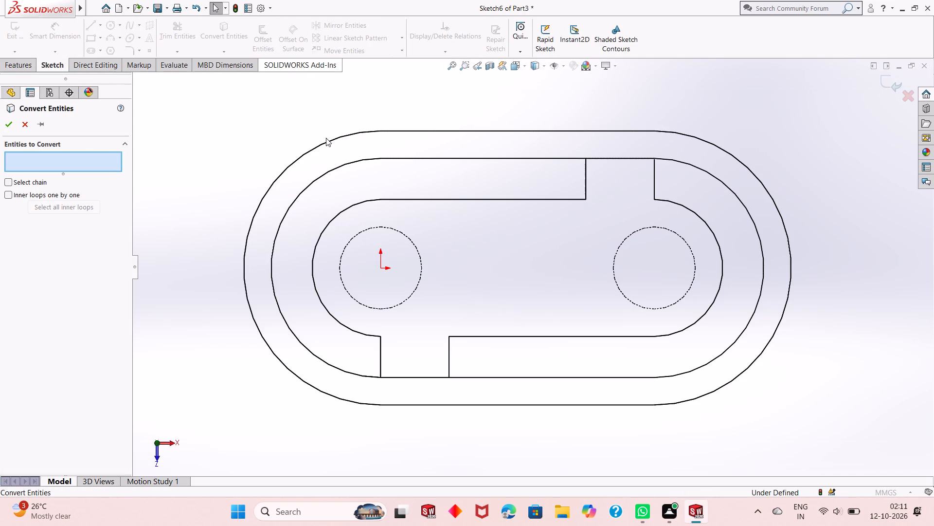
left_click(395, 230)
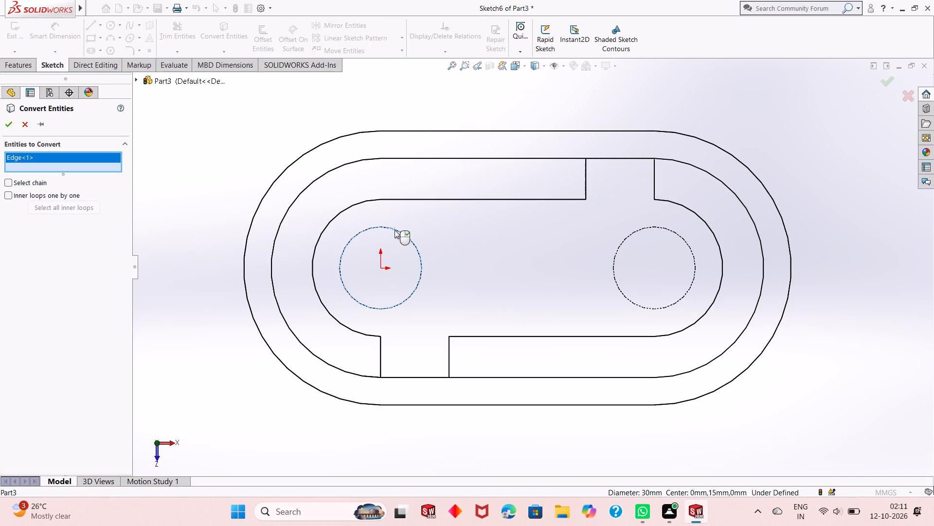
left_click(630, 235, "ctrl")
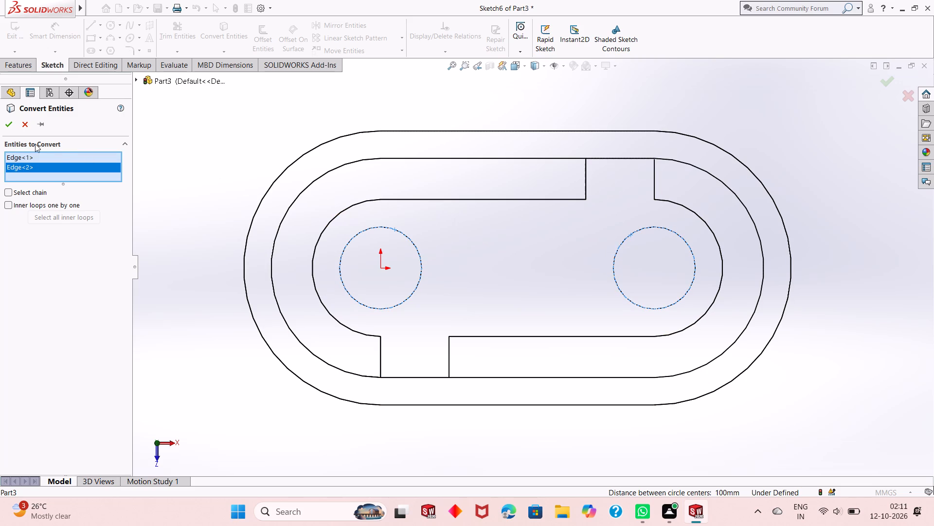
left_click(8, 124)
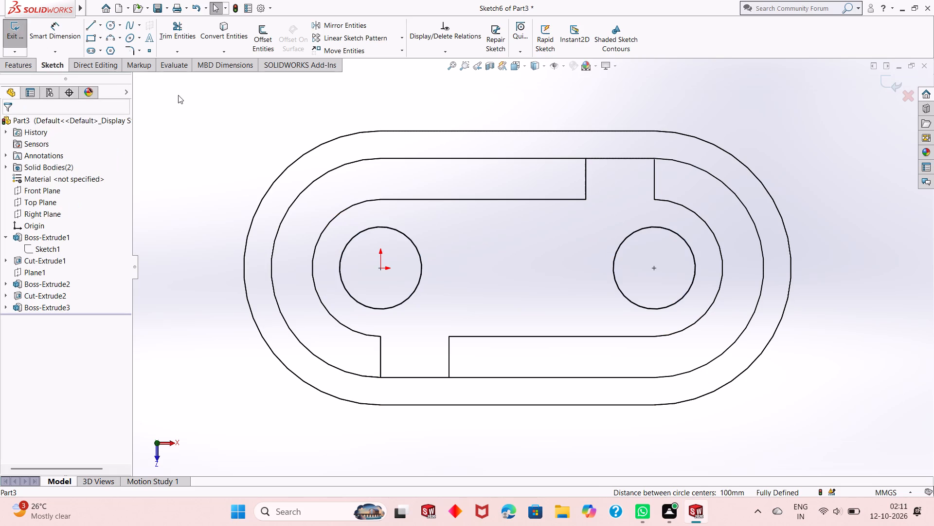
left_click(535, 67)
left_click(535, 83)
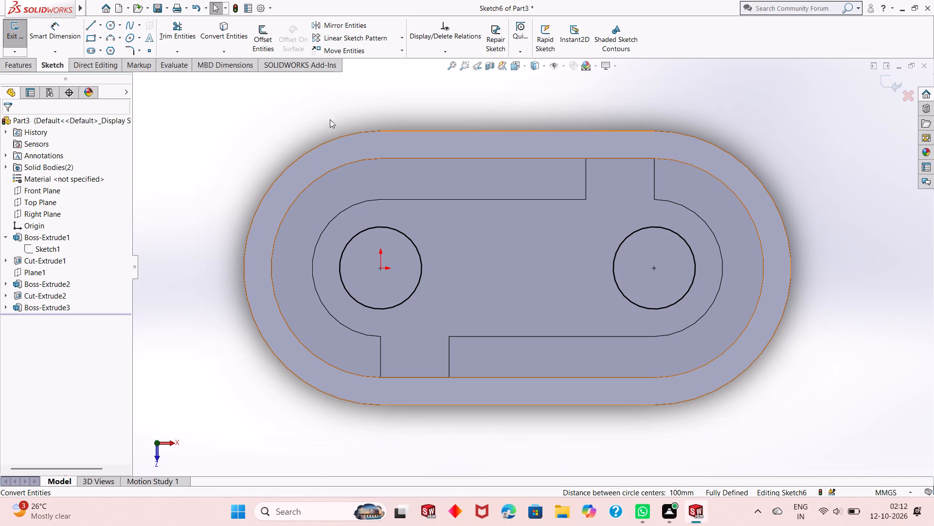
Cut-extrude the two converted circles 10 mm blind down through the tabbed inner slot body.
left_click(23, 71)
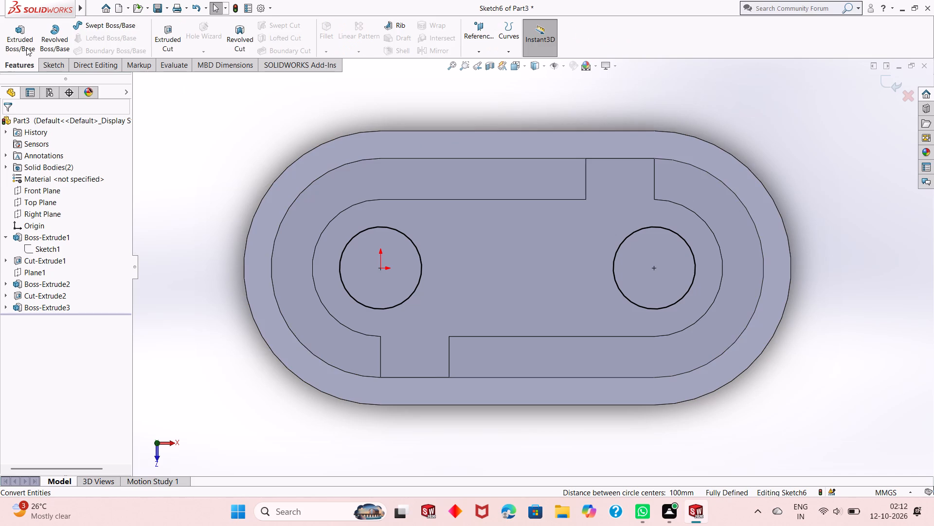
left_click(171, 27)
middle_click_drag(193, 210, 211, 112)
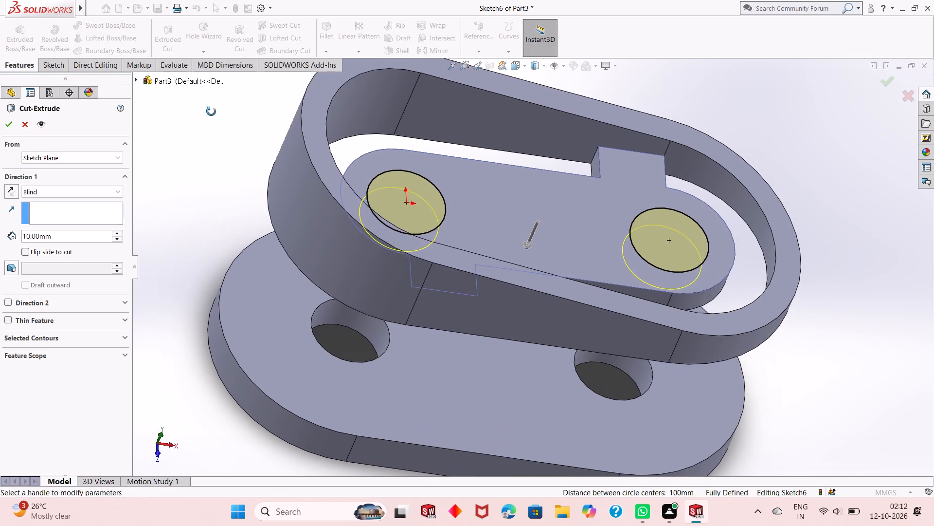
middle_click_drag(211, 112, 211, 109)
scroll(334, 351, "up", 2)
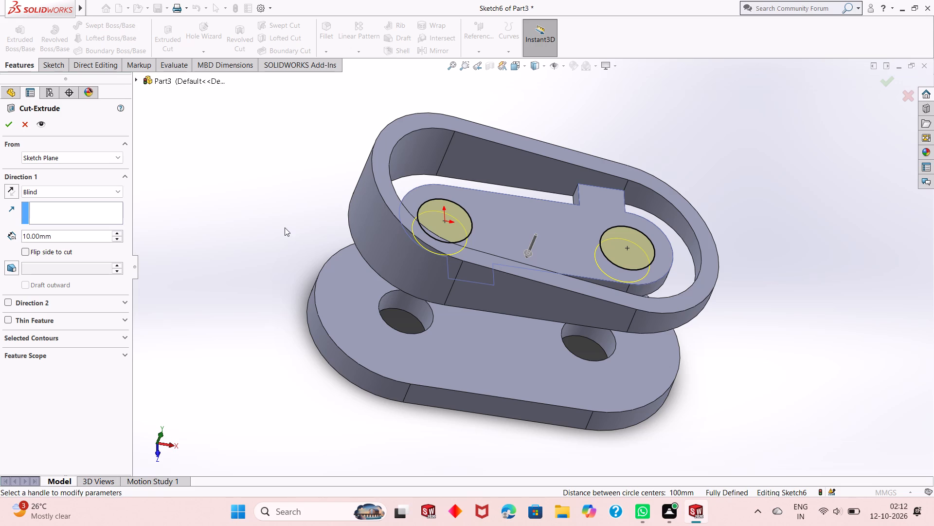
left_click(11, 129)
left_click(221, 212)
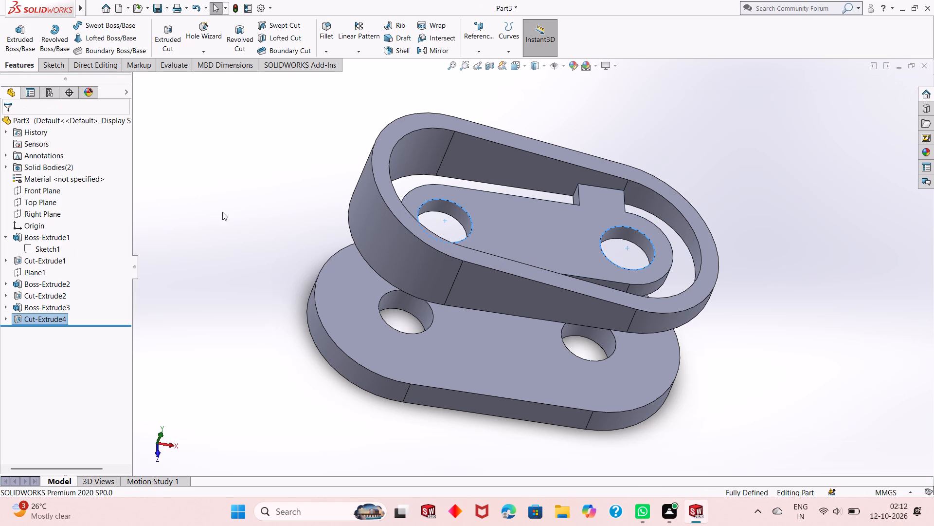
Start a sketch on the slant-topped ring's flat outer side face and view it face-on.
middle_click_drag(341, 191, 321, 317)
scroll(550, 214, "down", 1)
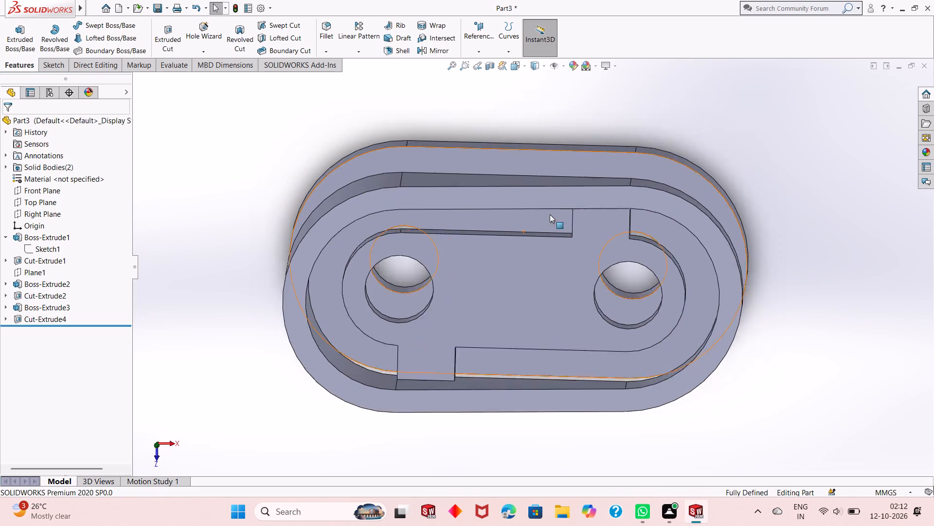
scroll(550, 214, "down", 1)
middle_click_drag(534, 336, 521, 201)
scroll(508, 210, "up", 2)
middle_click_drag(566, 357, 564, 339)
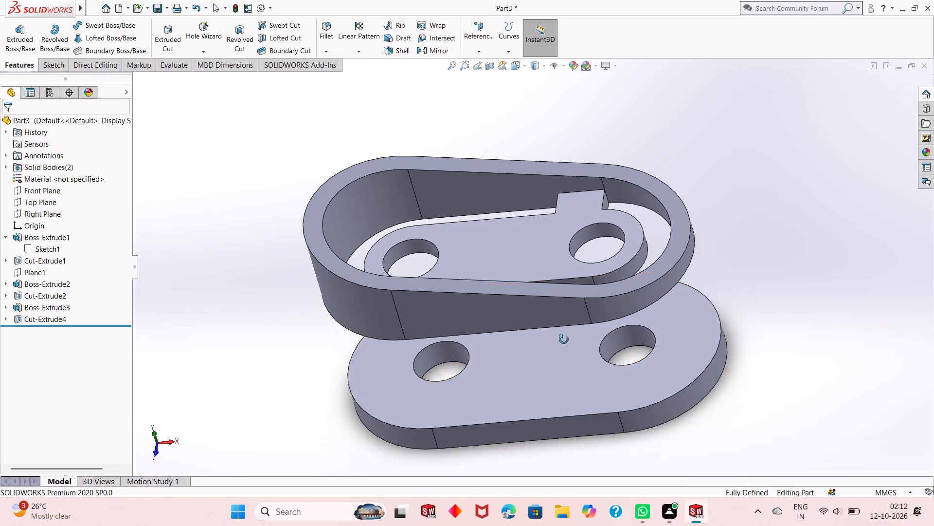
middle_click_drag(564, 339, 559, 278)
left_click(503, 256)
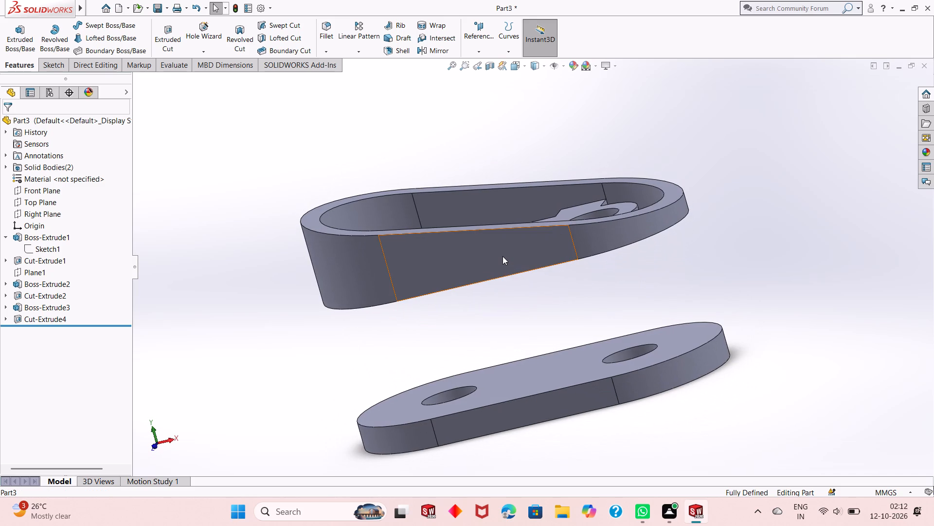
key("Escape")
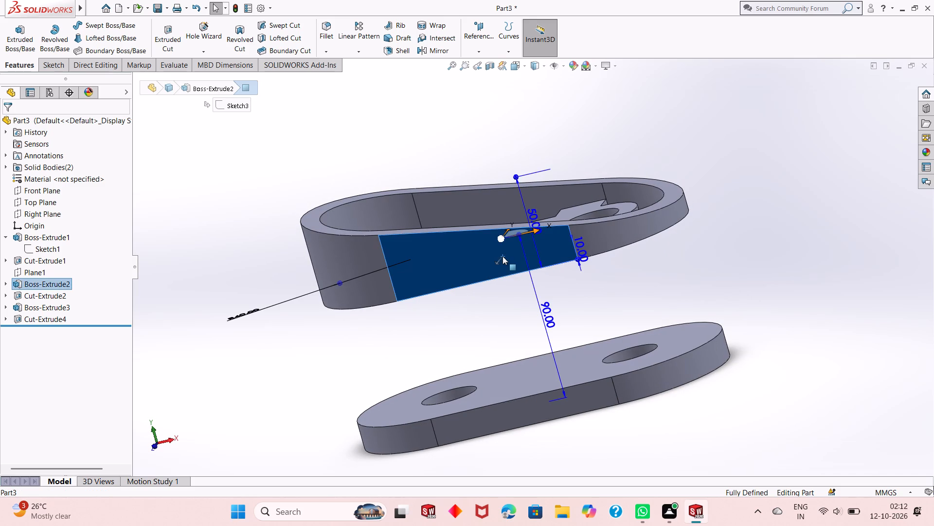
key("Escape")
left_click(470, 245)
left_click(512, 216)
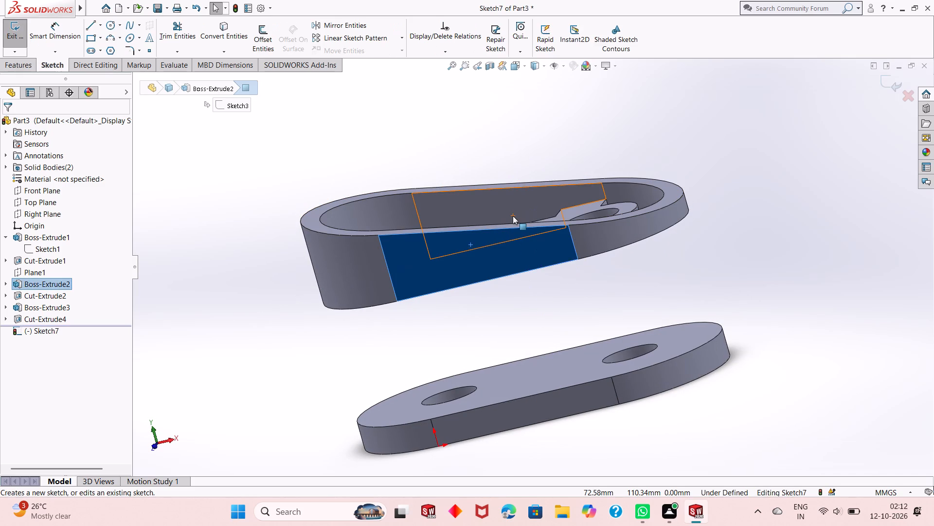
key("ctrl+8")
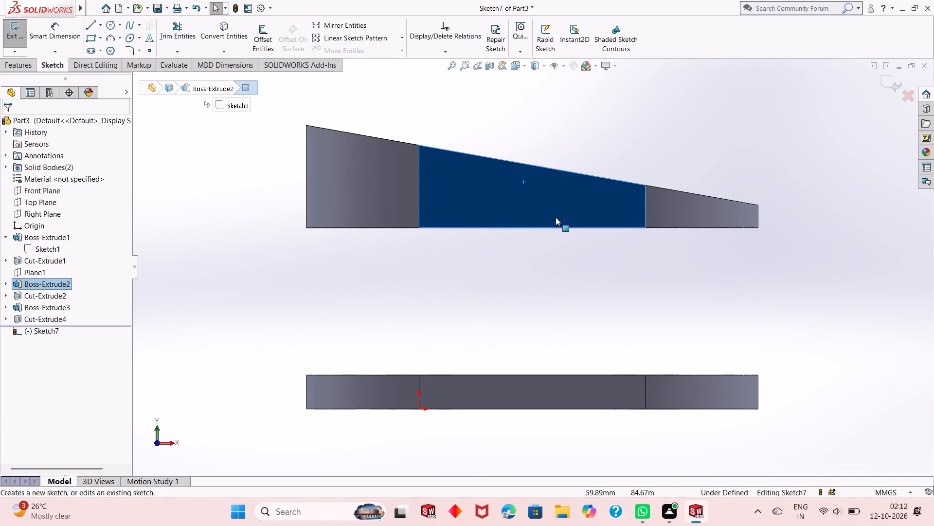
key("Escape")
scroll(536, 260, "down", 1)
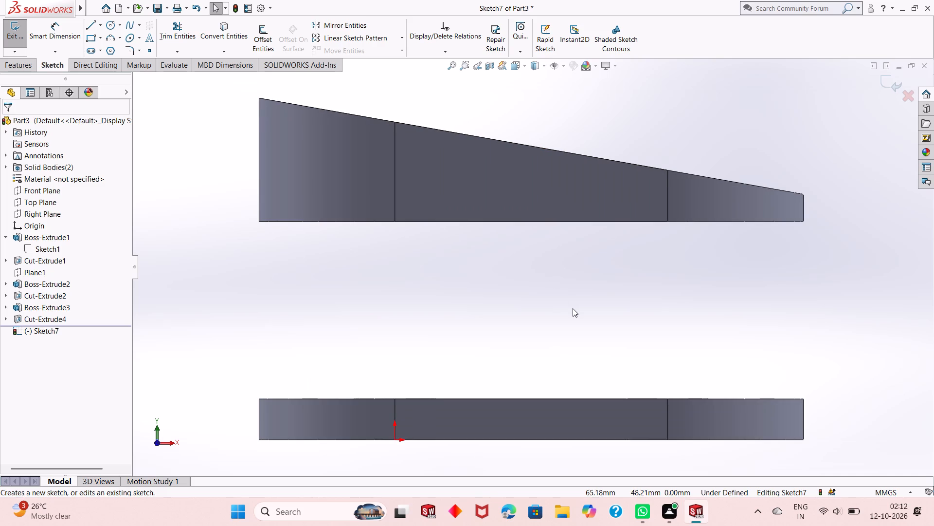
scroll(573, 308, "up", 1)
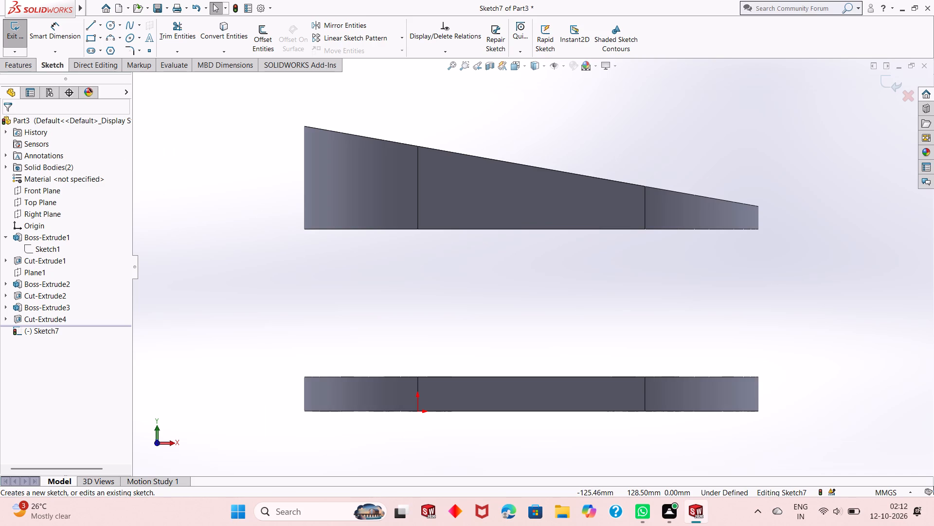
Sketch a diagonal line about 119 mm long from the ring's lower corner above the origin to the plate's upper corner at the opposite straight-side end.
left_click(87, 27)
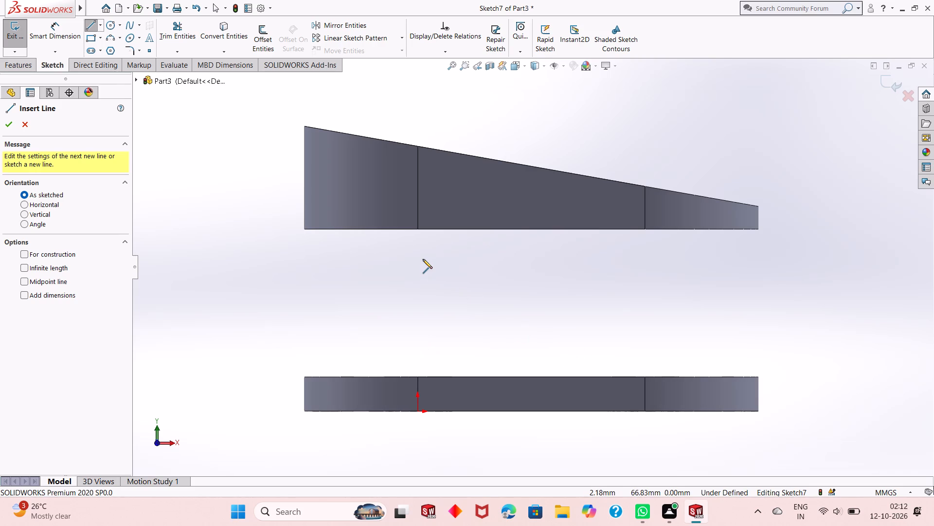
left_click(418, 229)
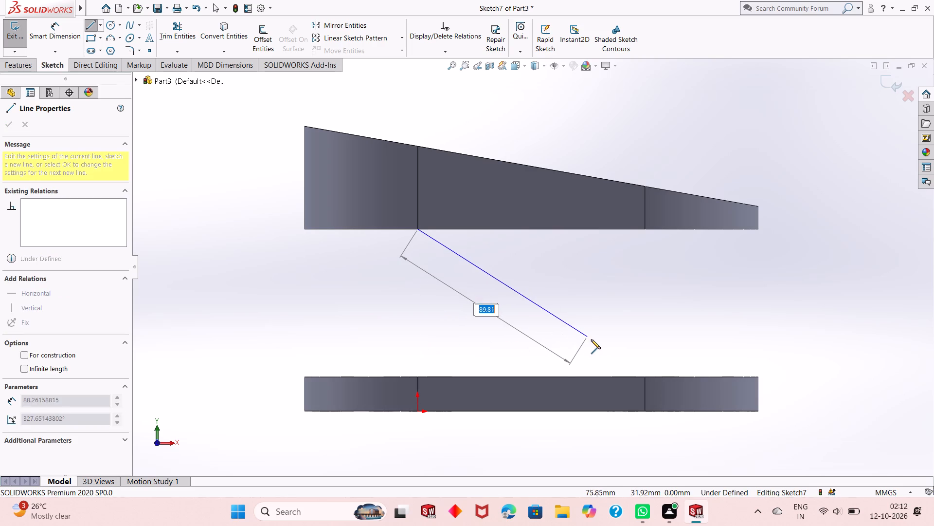
left_click(647, 376)
right_click(658, 335)
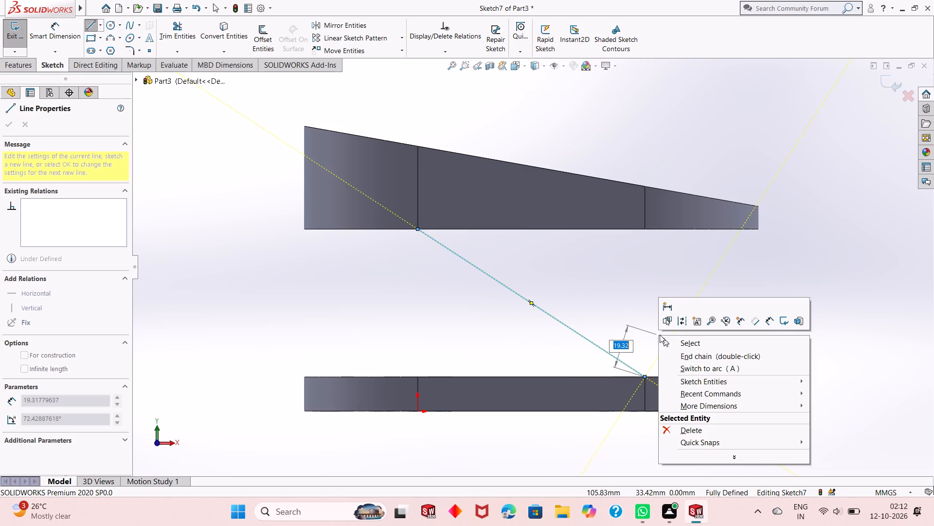
left_click(670, 340)
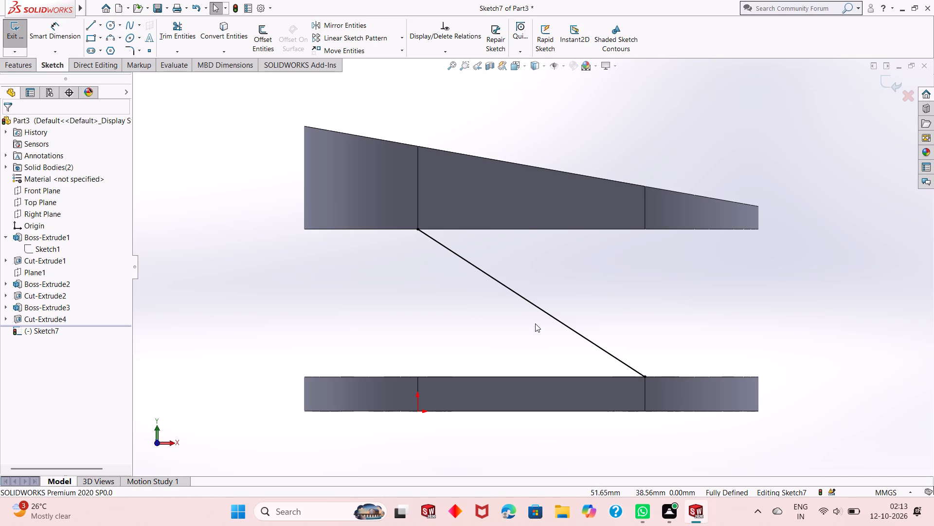
Examine the diagonal line between the ring and the plate from several angles and face-on.
middle_click_drag(533, 322, 531, 334)
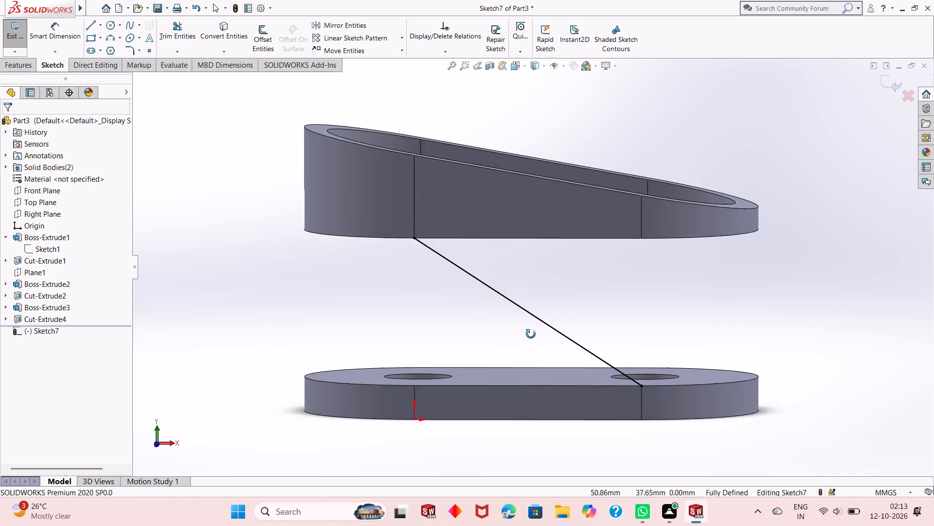
middle_click_drag(531, 334, 528, 351)
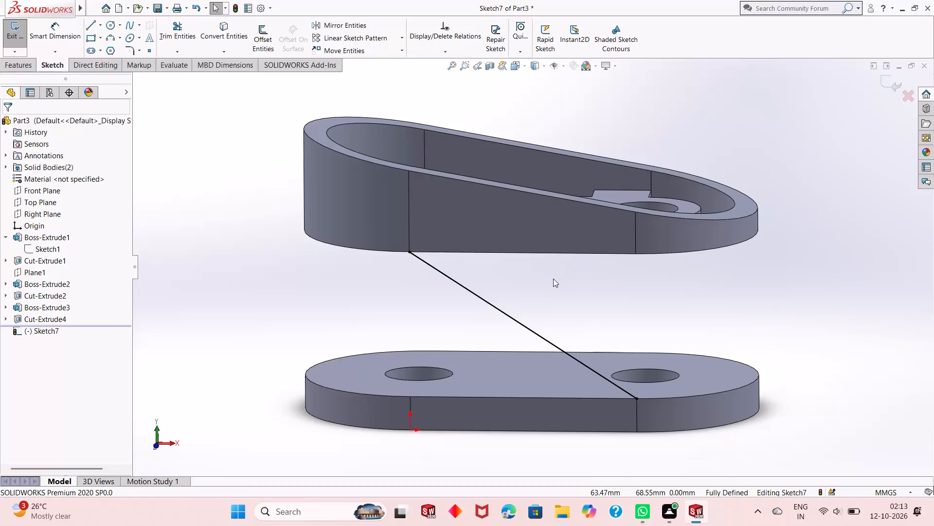
scroll(553, 280, "down", 1)
scroll(553, 284, "up", 1)
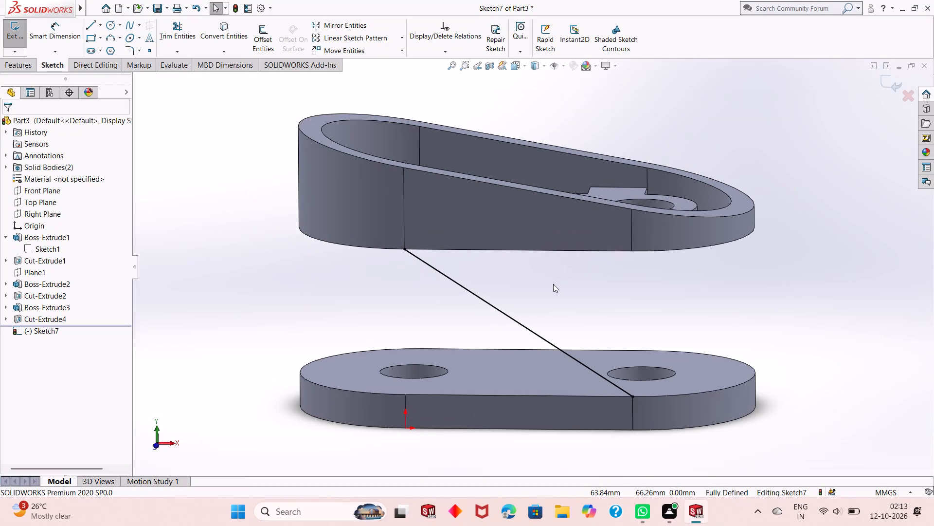
middle_click_drag(554, 285, 532, 272)
middle_click_drag(532, 272, 532, 272)
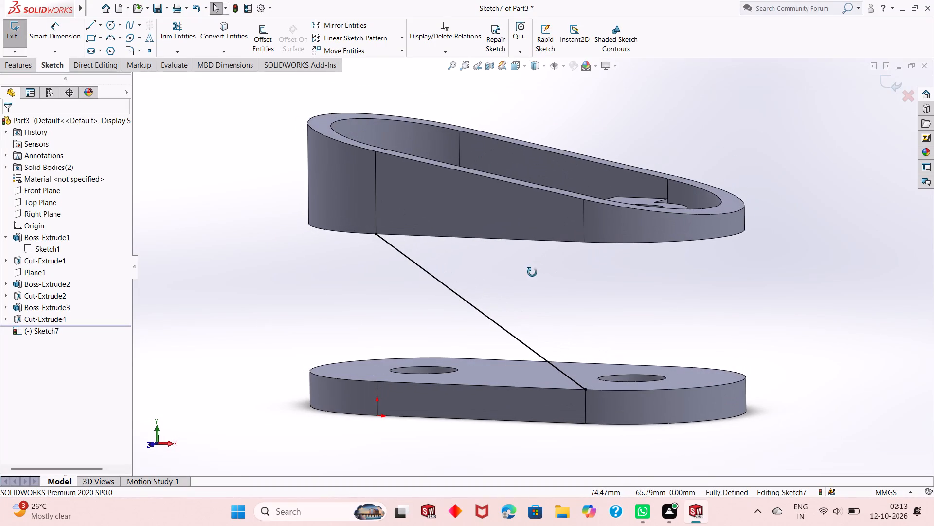
middle_click_drag(532, 272, 554, 234)
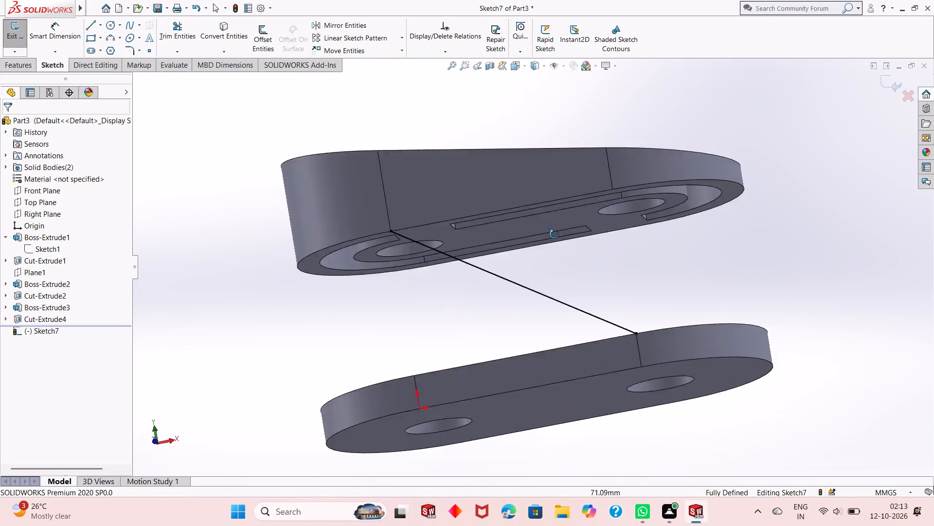
middle_click_drag(554, 234, 571, 298)
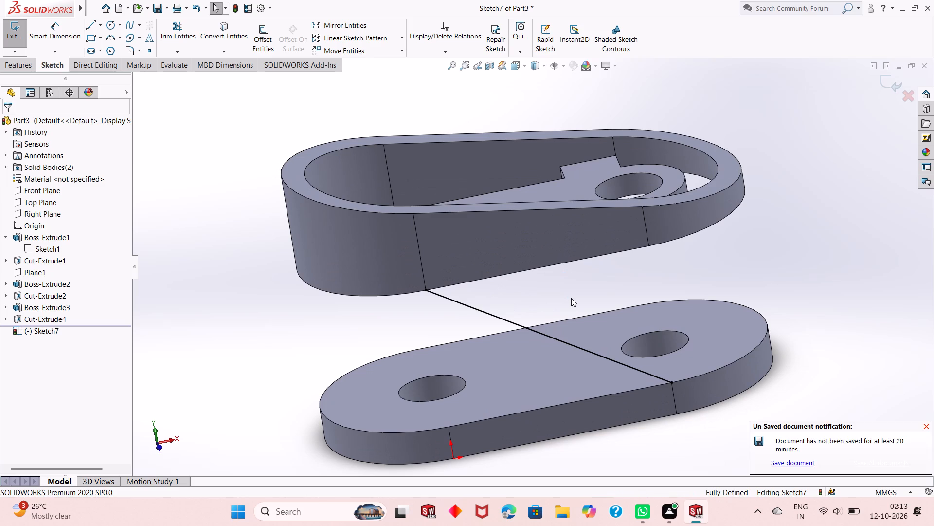
key("ctrl+8")
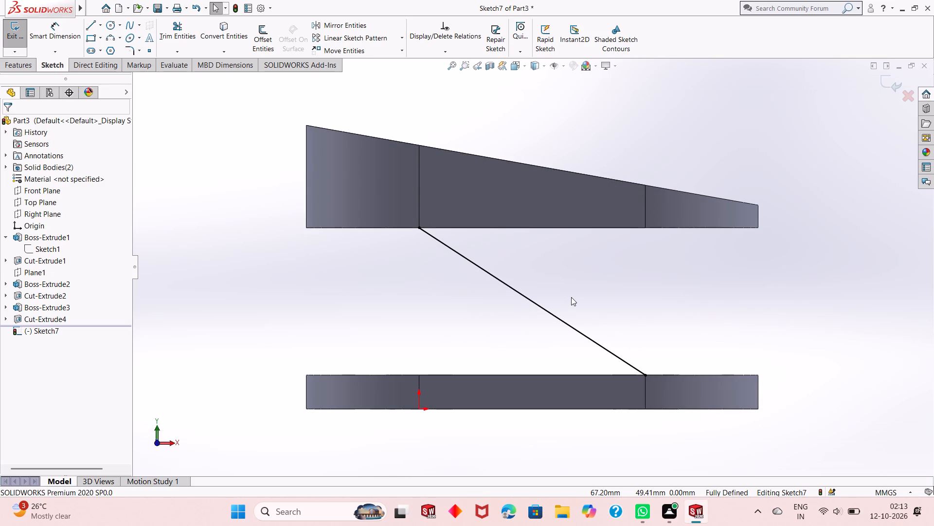
scroll(544, 366, "up", 2)
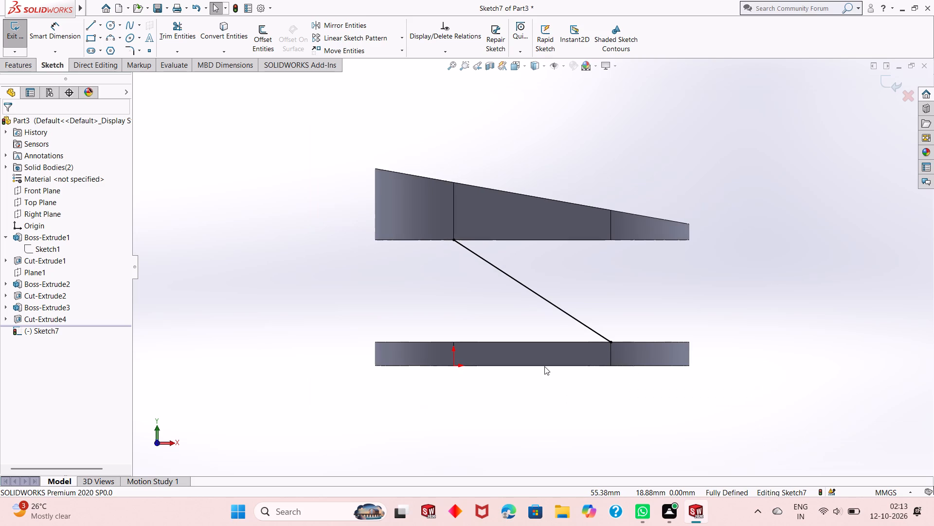
scroll(544, 366, "down", 1)
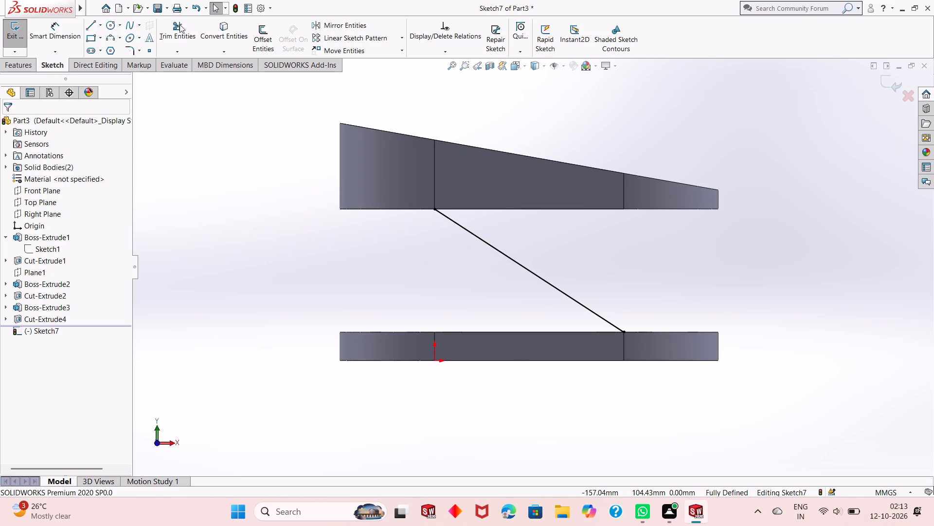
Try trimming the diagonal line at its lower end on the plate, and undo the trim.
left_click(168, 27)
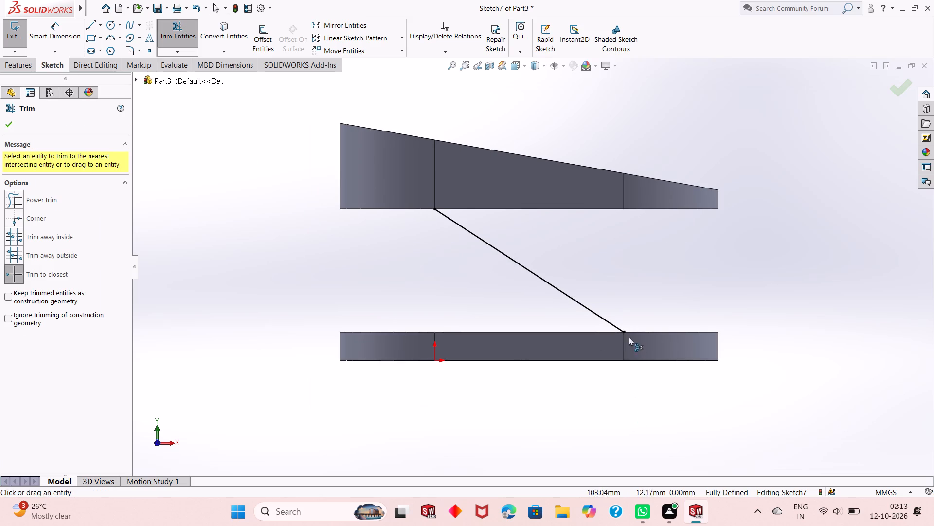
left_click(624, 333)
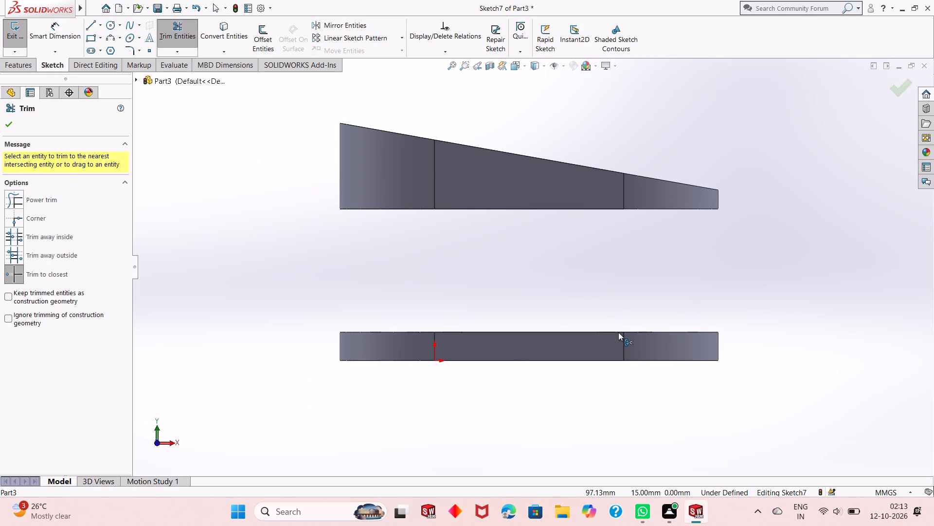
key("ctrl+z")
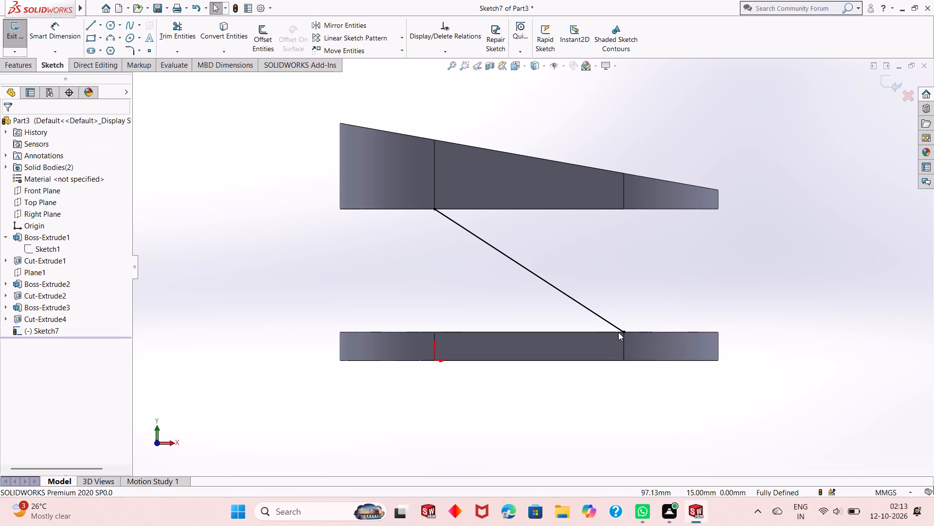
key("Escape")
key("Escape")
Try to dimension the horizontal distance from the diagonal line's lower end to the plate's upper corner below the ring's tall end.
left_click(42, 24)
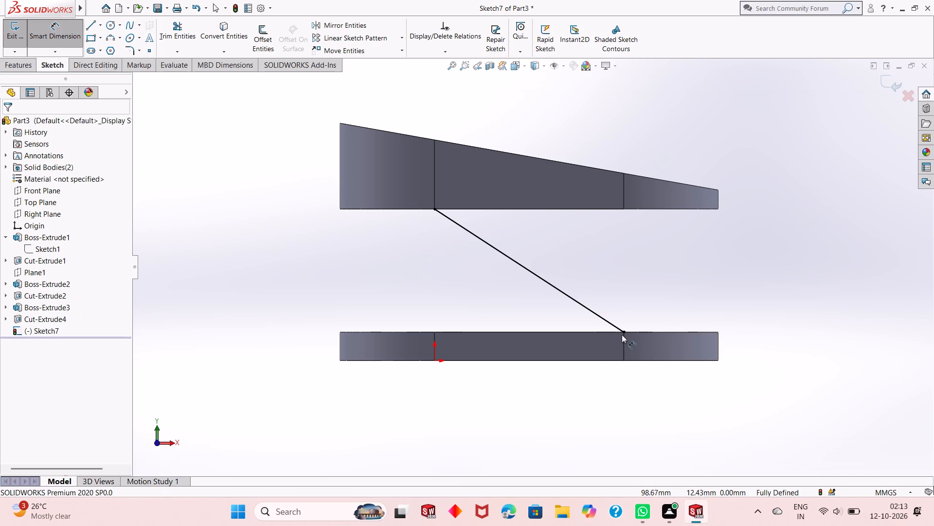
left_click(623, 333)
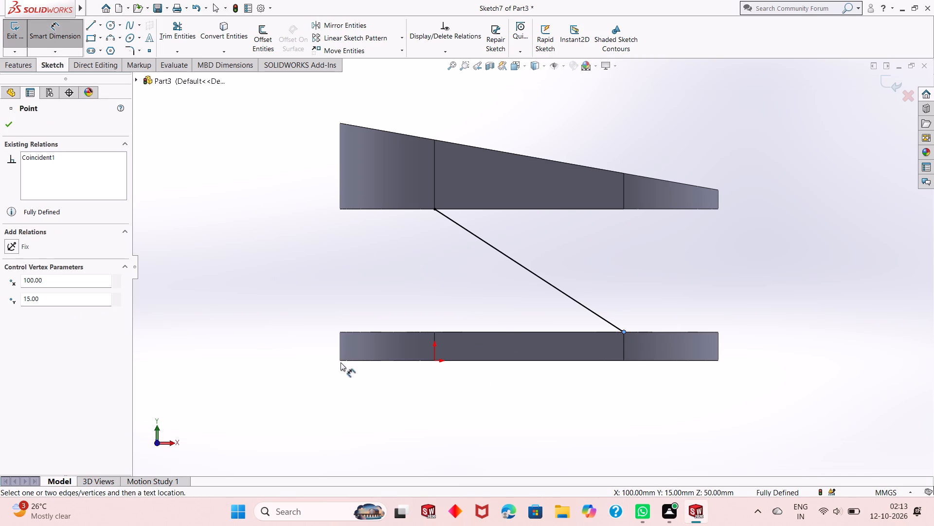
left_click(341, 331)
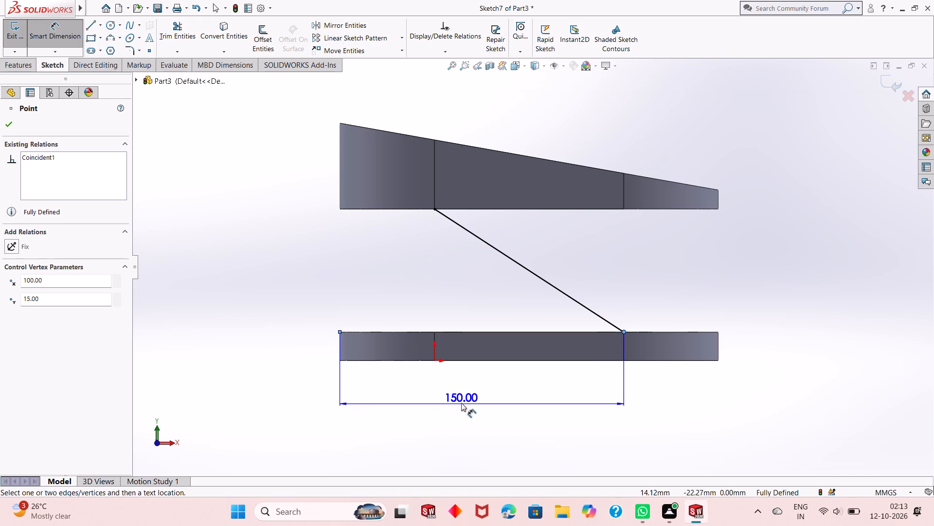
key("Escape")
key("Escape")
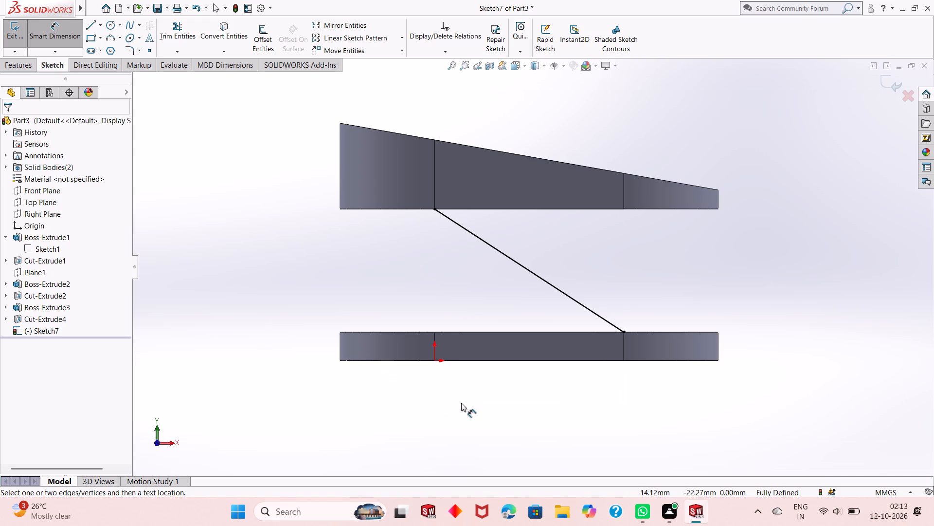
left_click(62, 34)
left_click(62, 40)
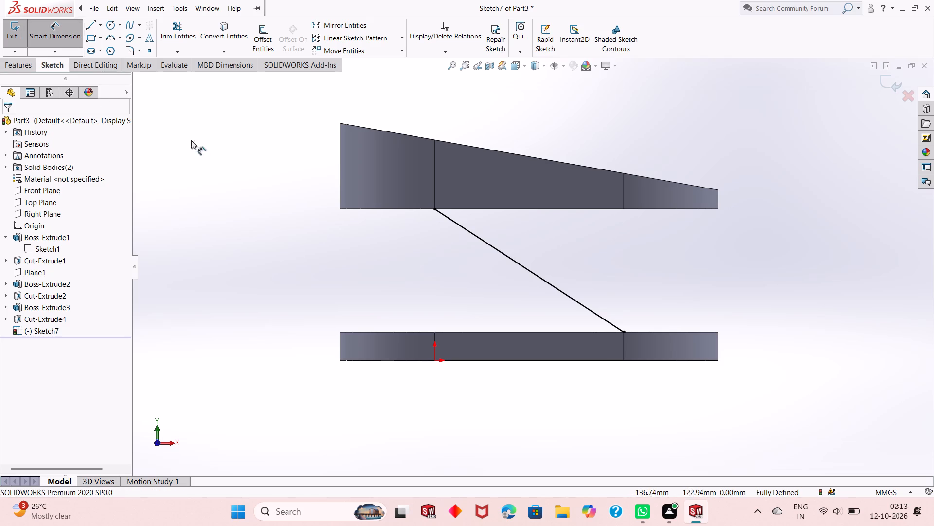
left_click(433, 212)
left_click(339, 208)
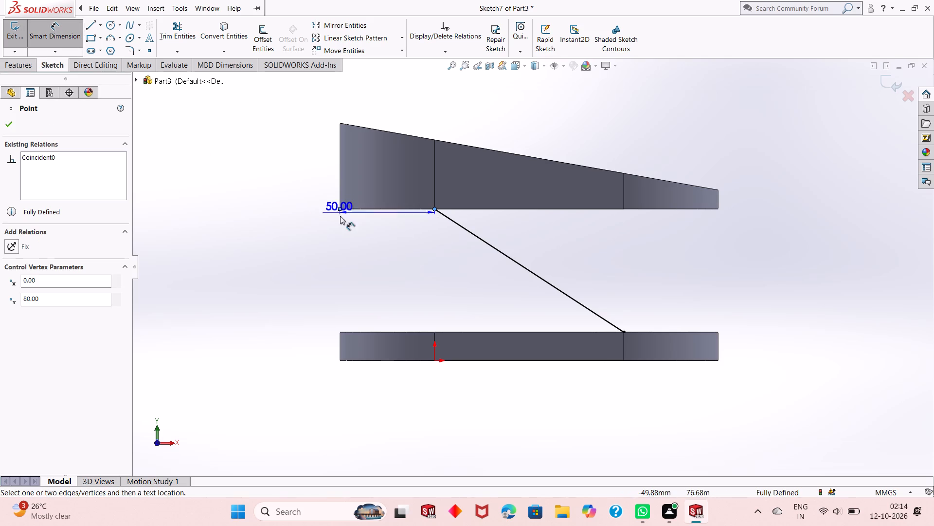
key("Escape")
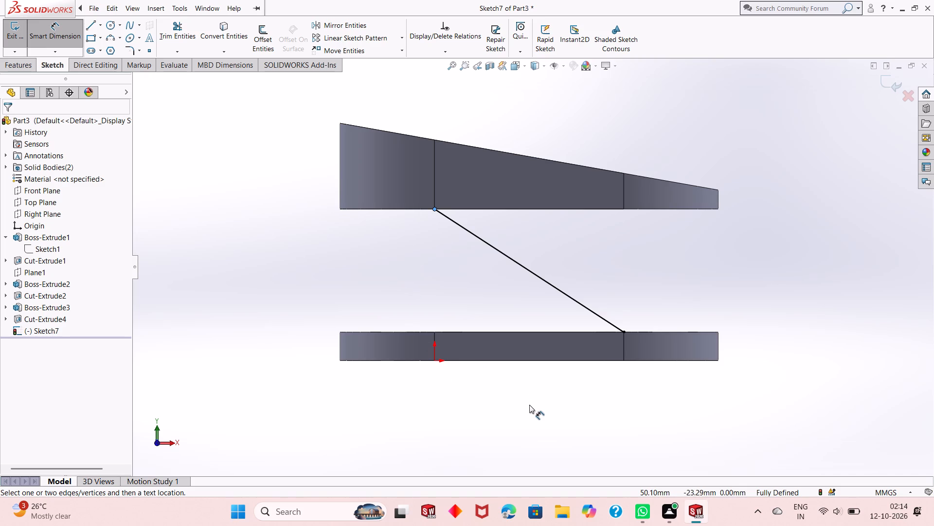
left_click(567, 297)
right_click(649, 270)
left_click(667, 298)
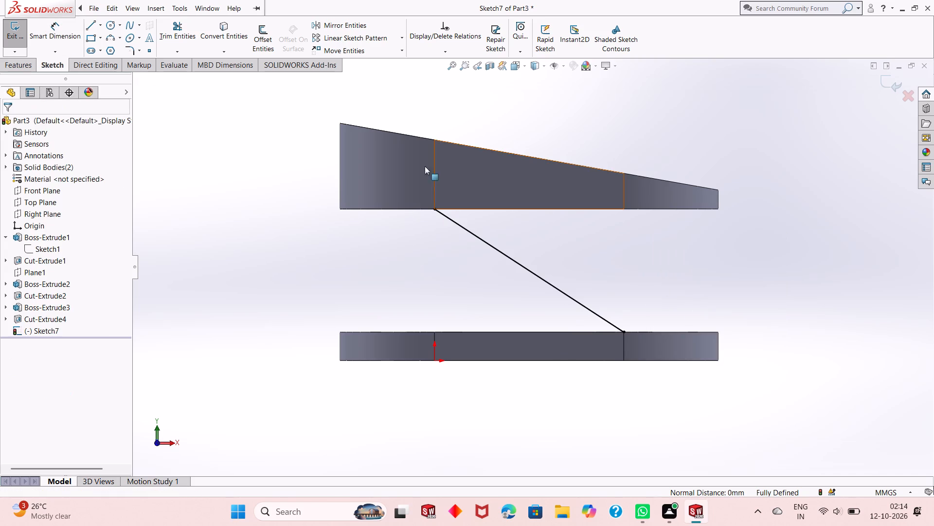
Delete the diagonal line between the ring and the plate.
left_click(523, 270)
left_click(524, 270)
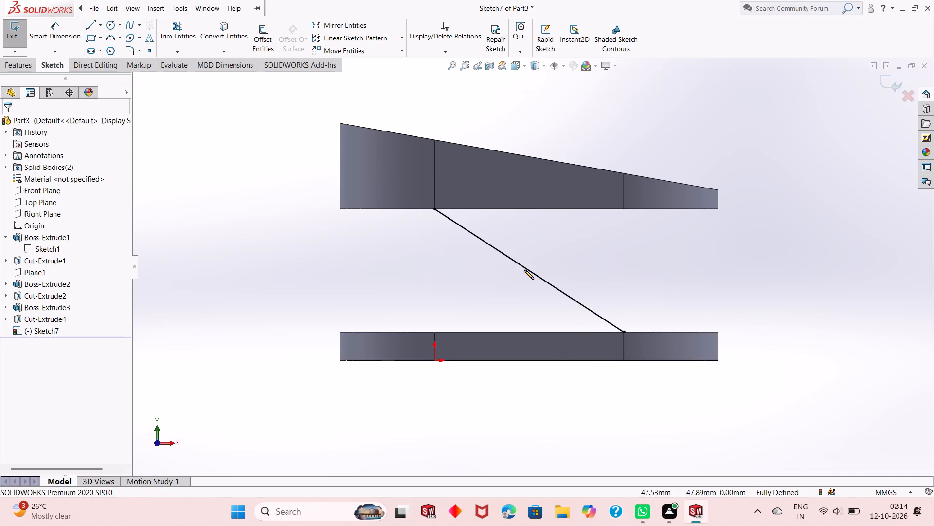
left_click(525, 264)
left_click(528, 269)
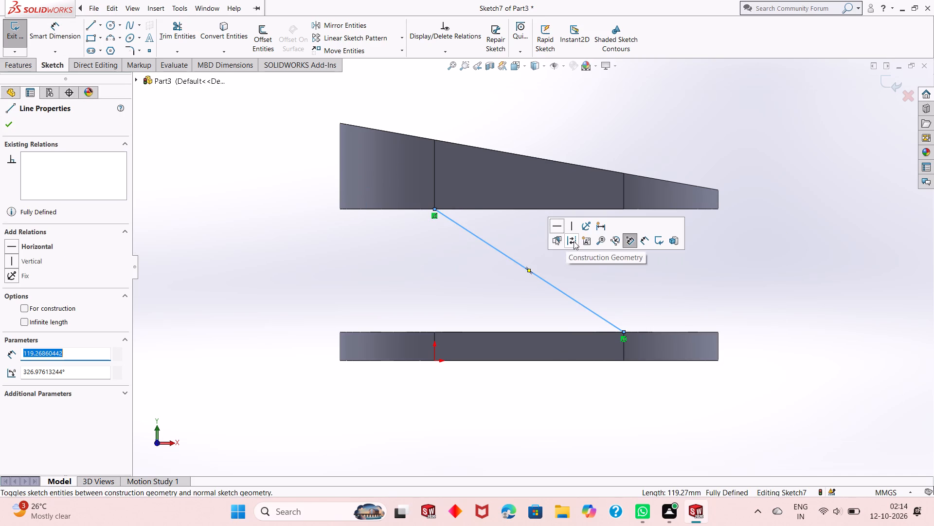
right_click(740, 246)
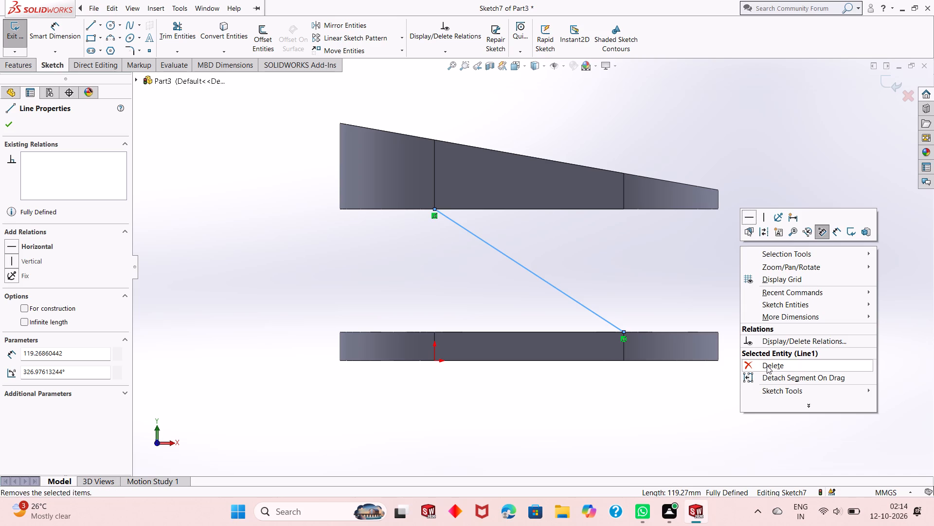
left_click(767, 365)
Sketch a diagonal line about 109 mm long from the ring's lower corner above the origin to the plate's upper edge.
left_click(88, 28)
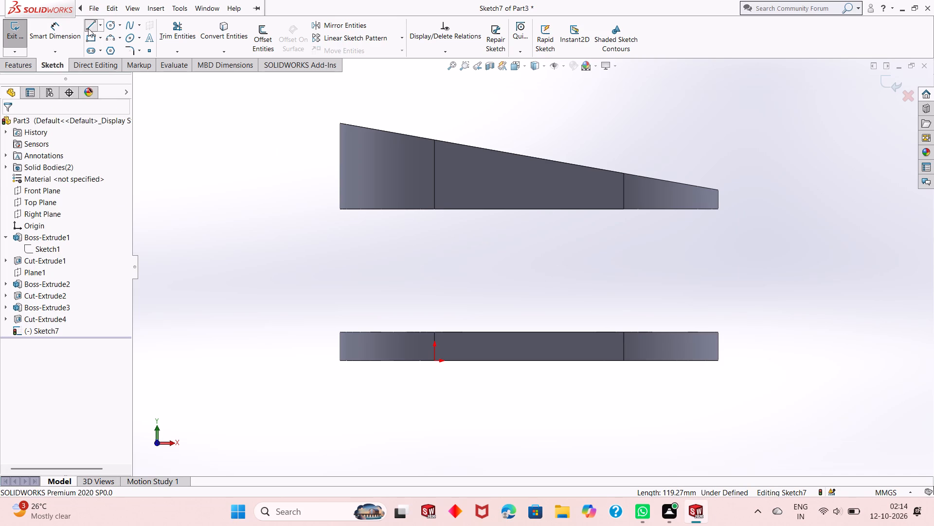
left_click(434, 209)
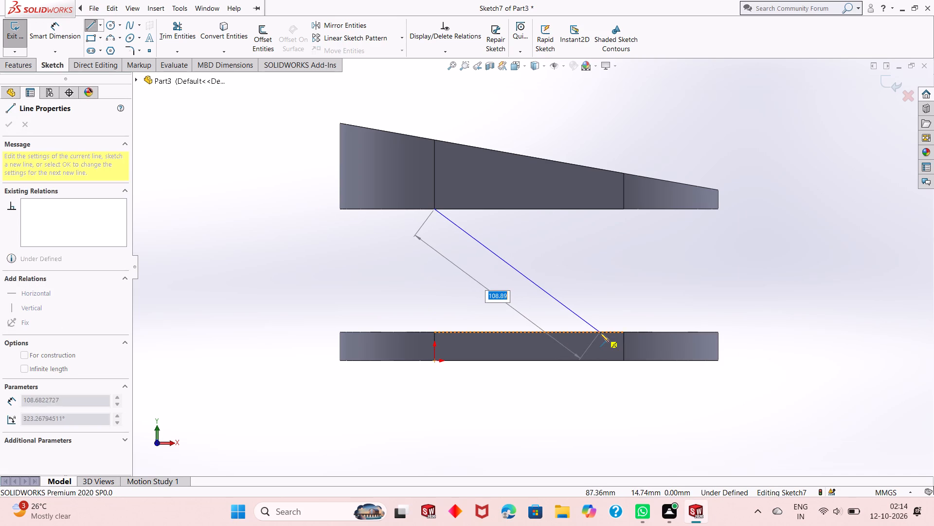
left_click(600, 333)
right_click(614, 307)
left_click(628, 315)
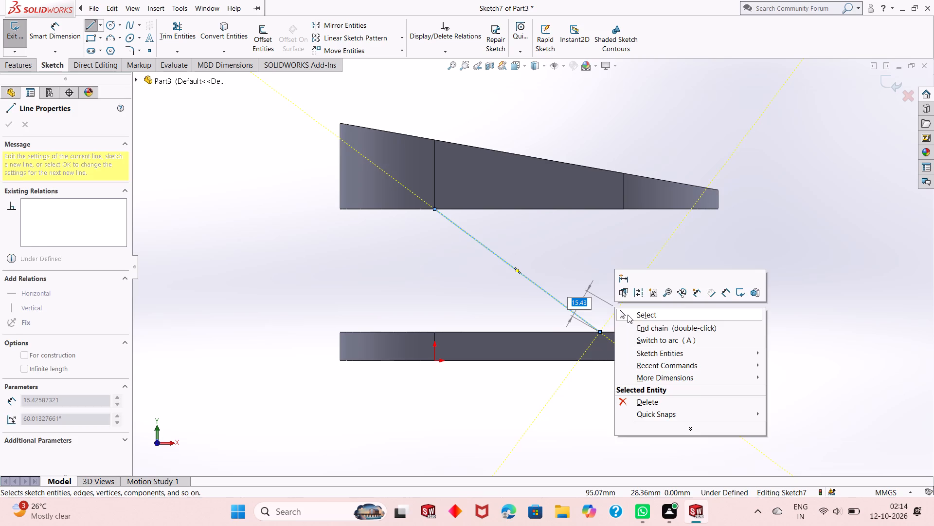
Dimension the horizontal distance from the plate's end below the ring's tall end to the diagonal's lower end as 125 mm.
left_click(57, 27)
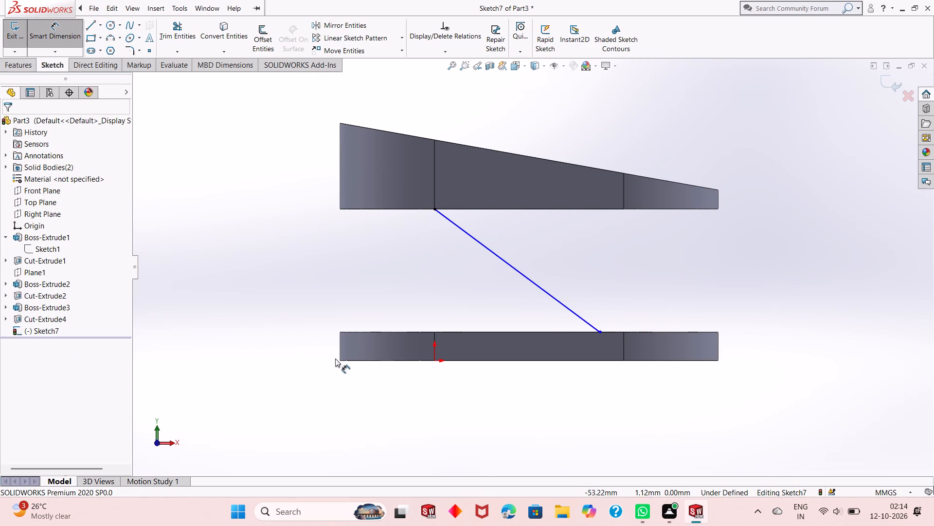
left_click(340, 359)
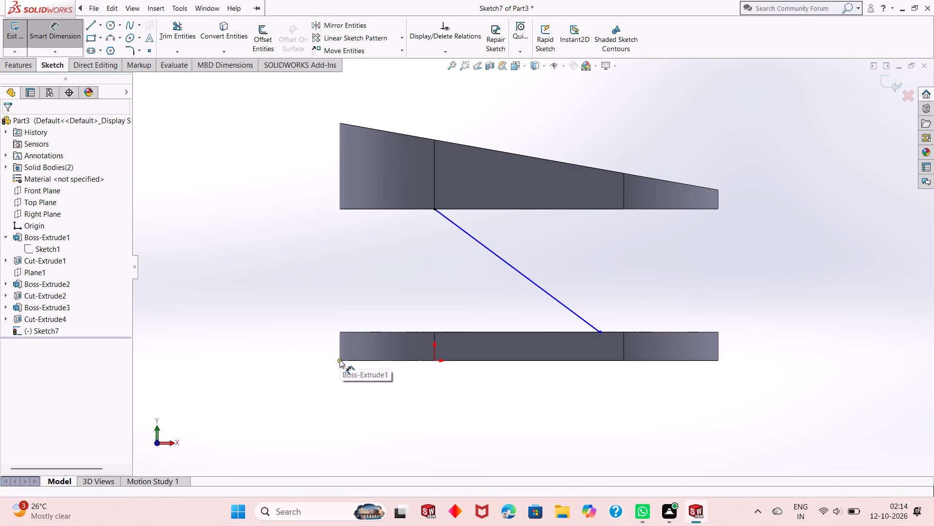
left_click(599, 334)
left_click(520, 416)
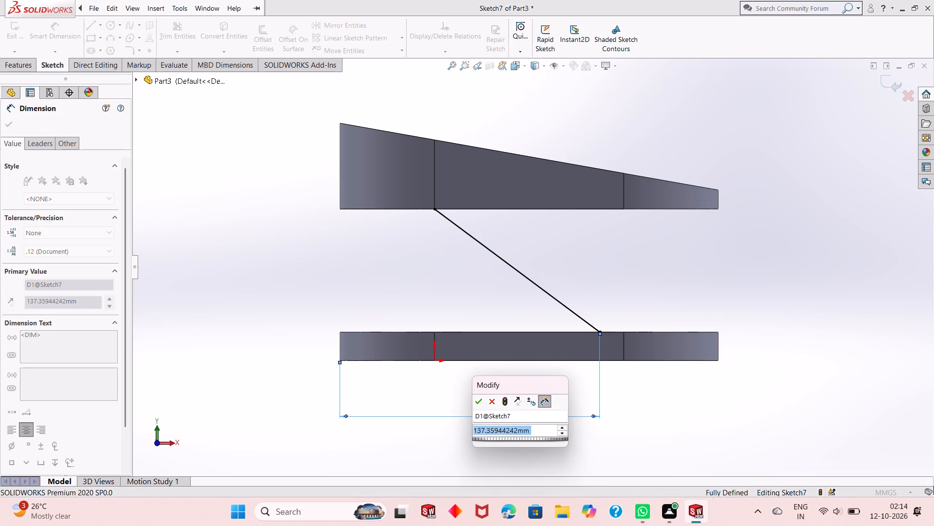
type("125")
key("Return")
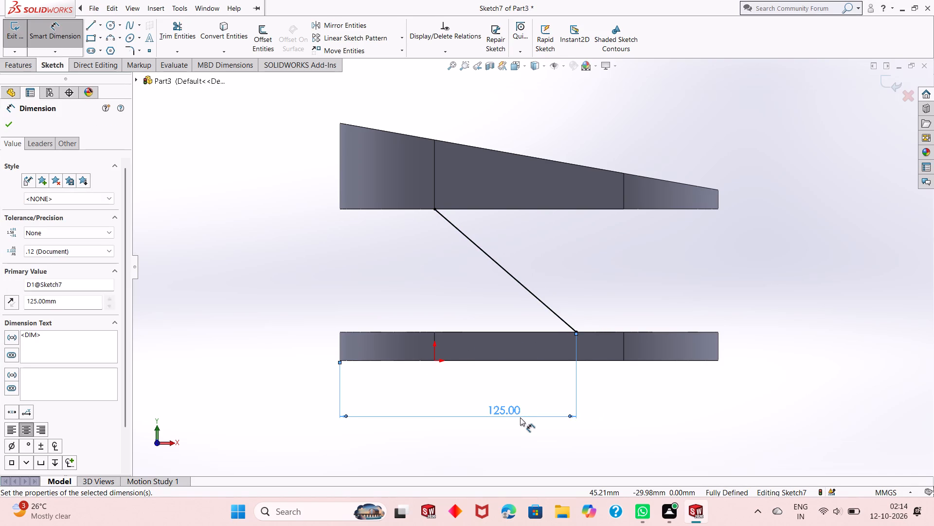
right_click(228, 200)
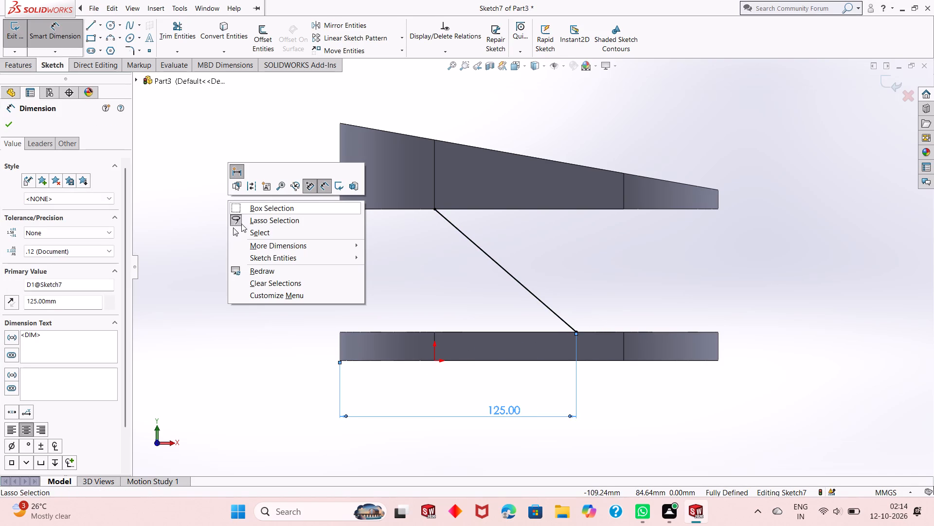
left_click(242, 229)
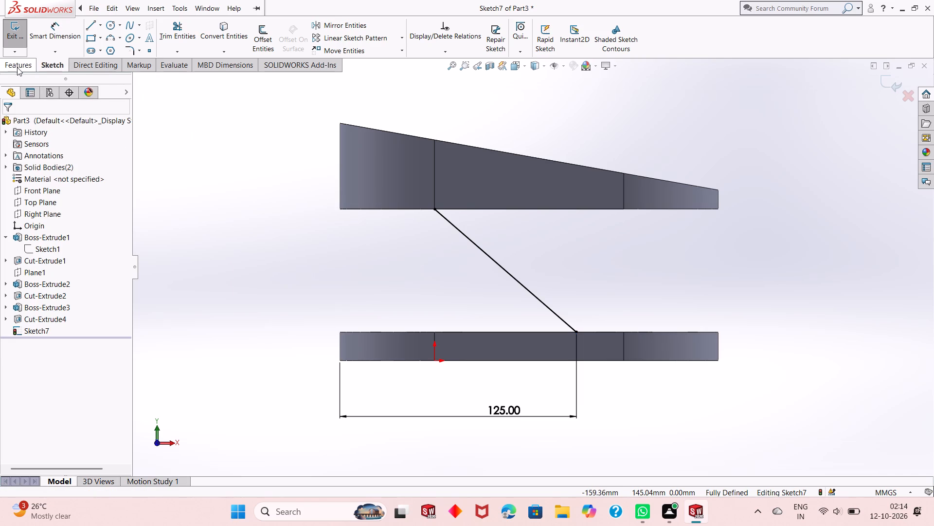
Sketch a second diagonal from the ring's lower edge, about 72 mm from its tall end, to the plate's upper corner at the far straight-side end.
left_click(91, 28)
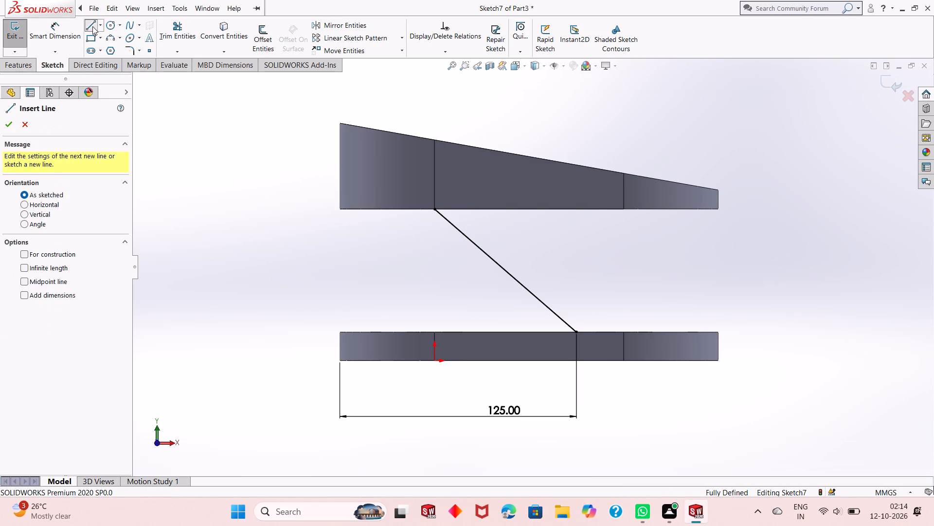
left_click(476, 208)
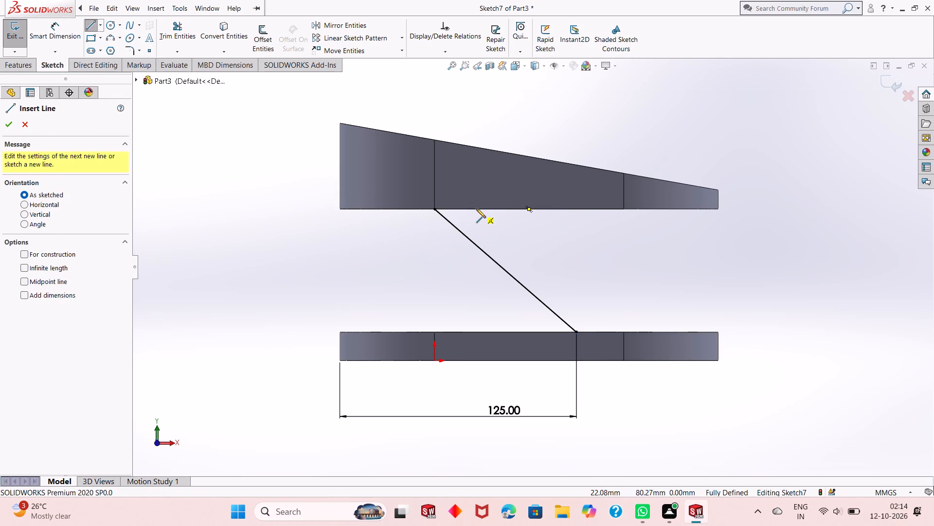
left_click(624, 333)
right_click(676, 298)
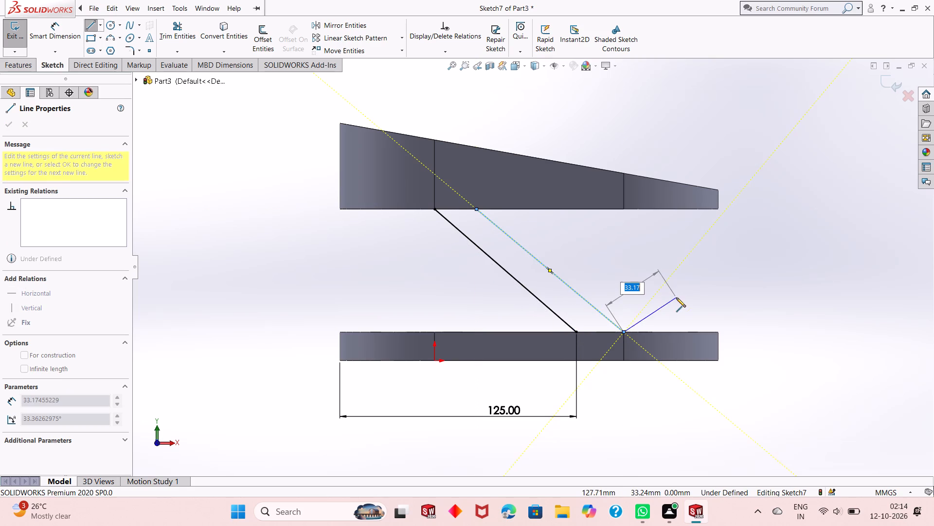
left_click(691, 306)
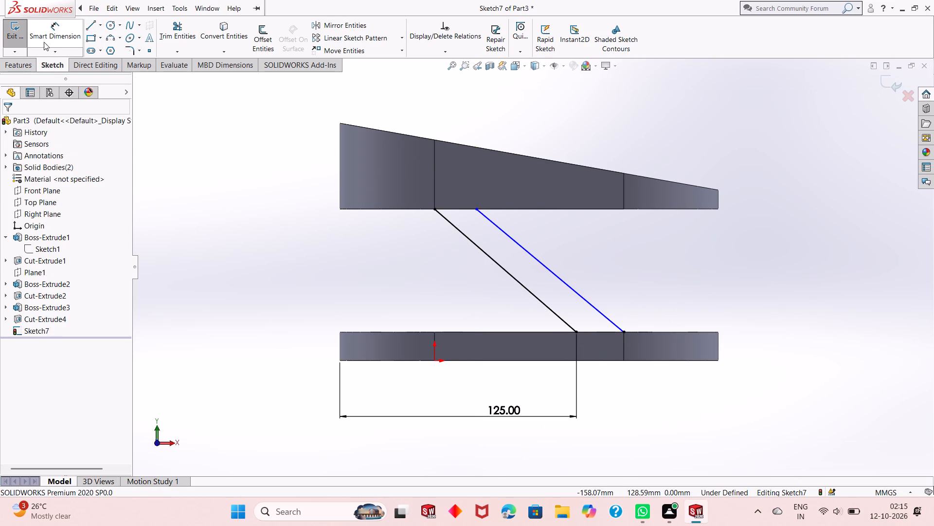
Dimension the horizontal distance from the ring's tall end to the second diagonal's upper end as 75 mm.
left_click(47, 36)
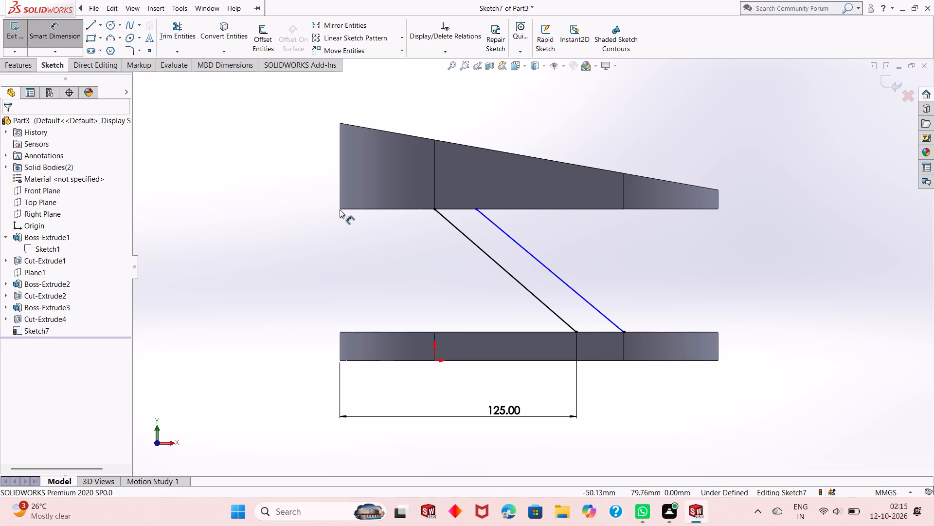
left_click(340, 209)
left_click(476, 207)
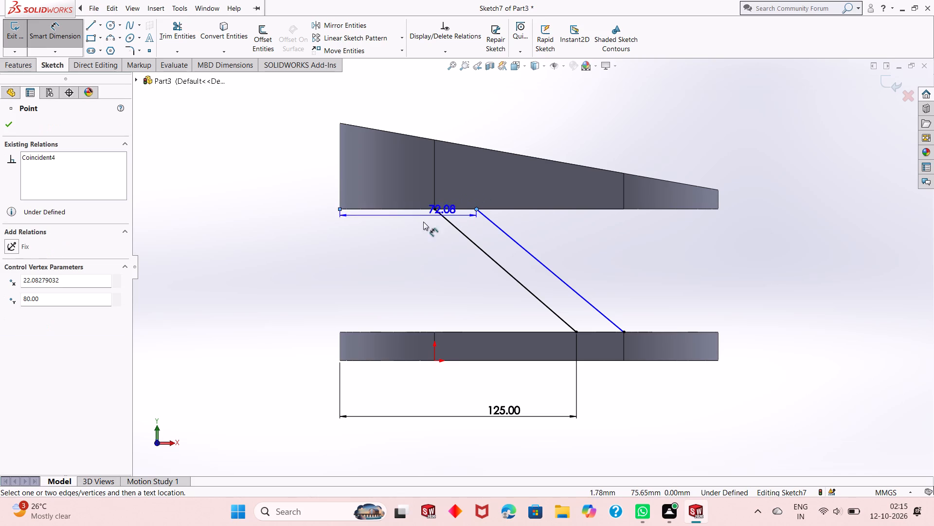
left_click(372, 238)
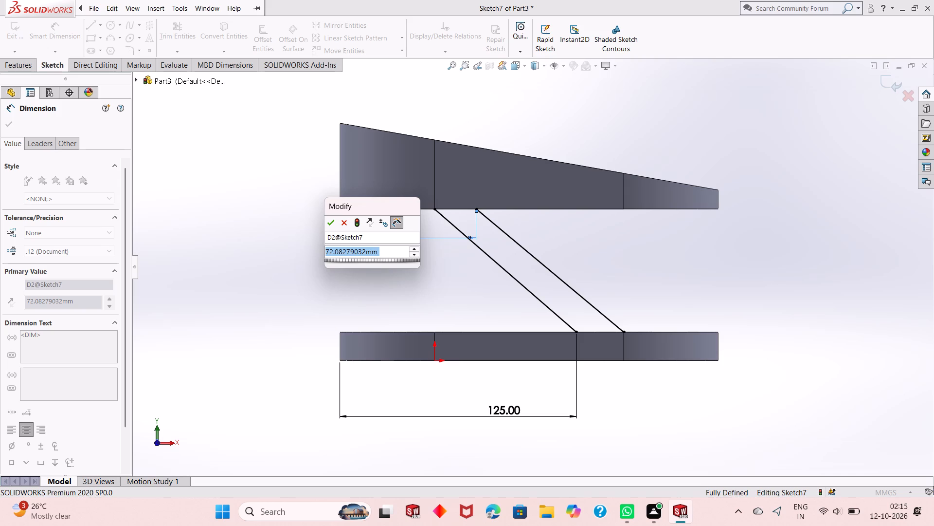
type("75")
key("Return")
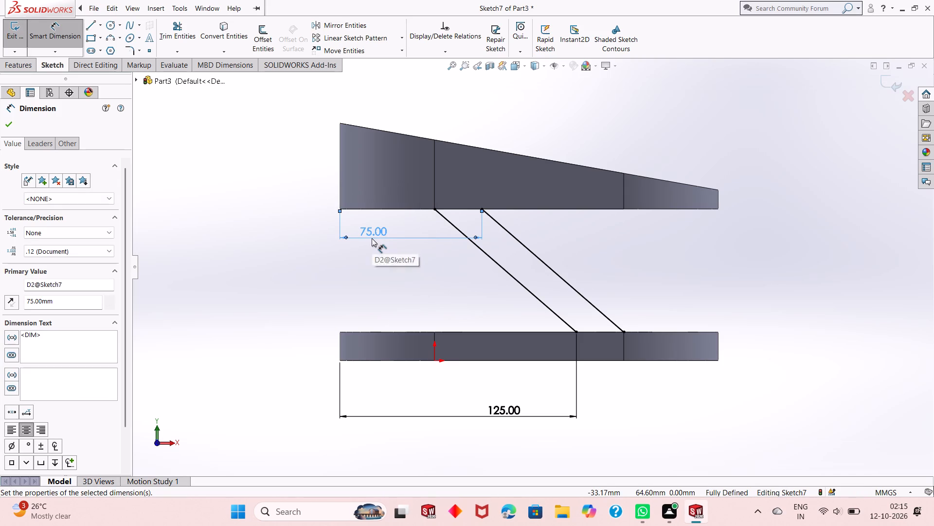
right_click(679, 131)
left_click(698, 161)
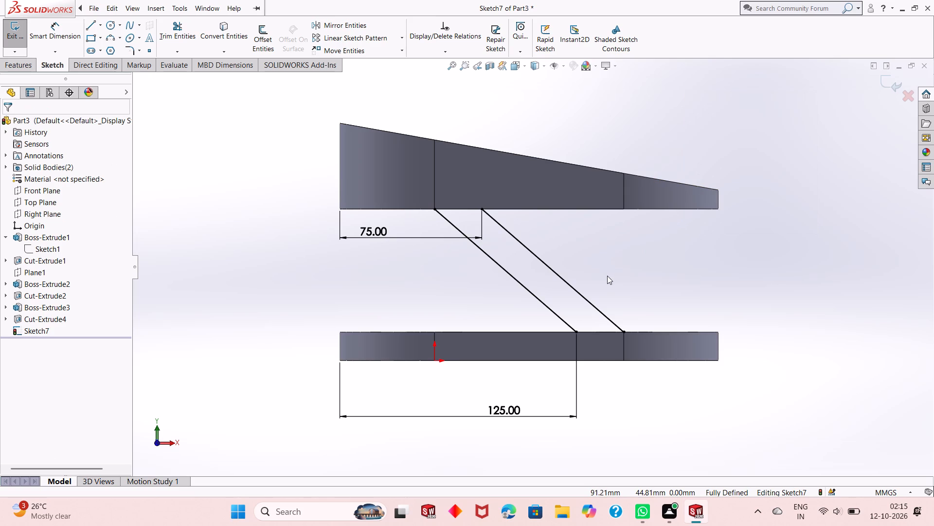
Join the upper ends of the two diagonals with a 25 mm horizontal line along the ring's lower edge.
scroll(532, 368, "up", 1)
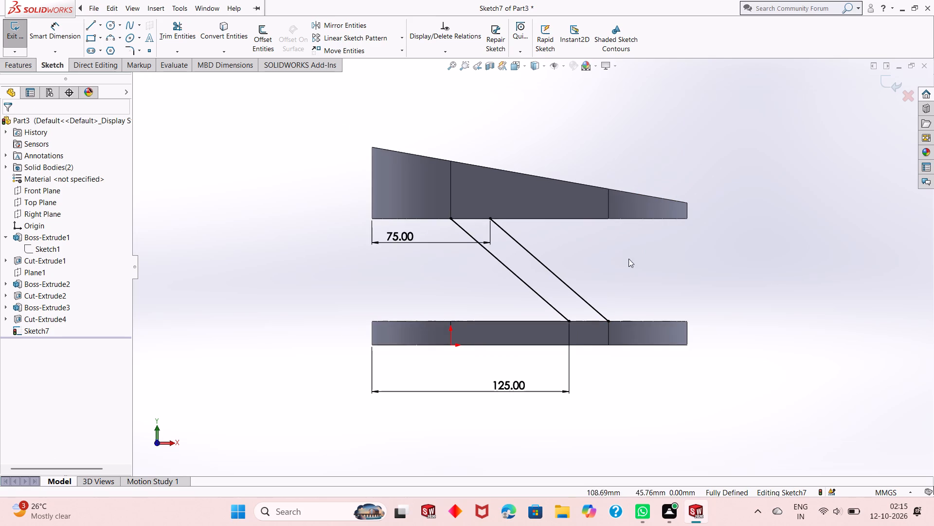
middle_click_drag(632, 244, 619, 272)
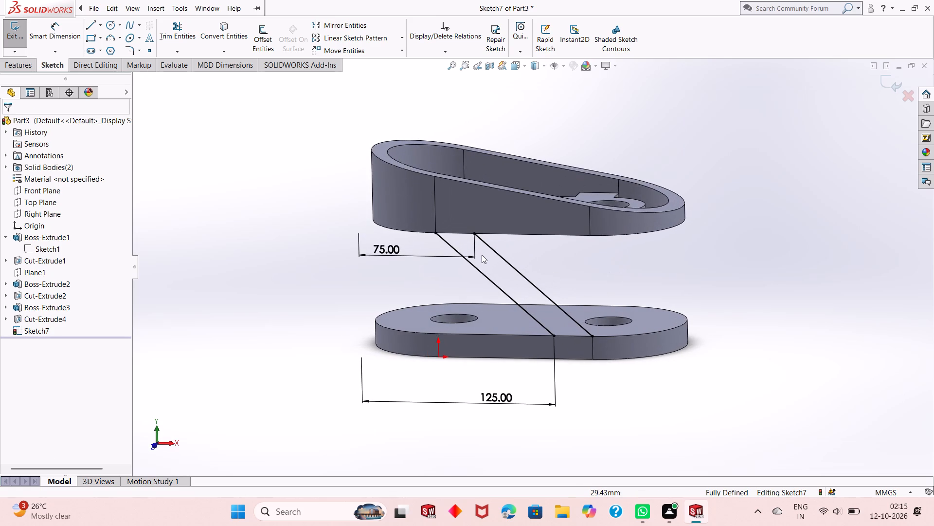
key("ctrl+8")
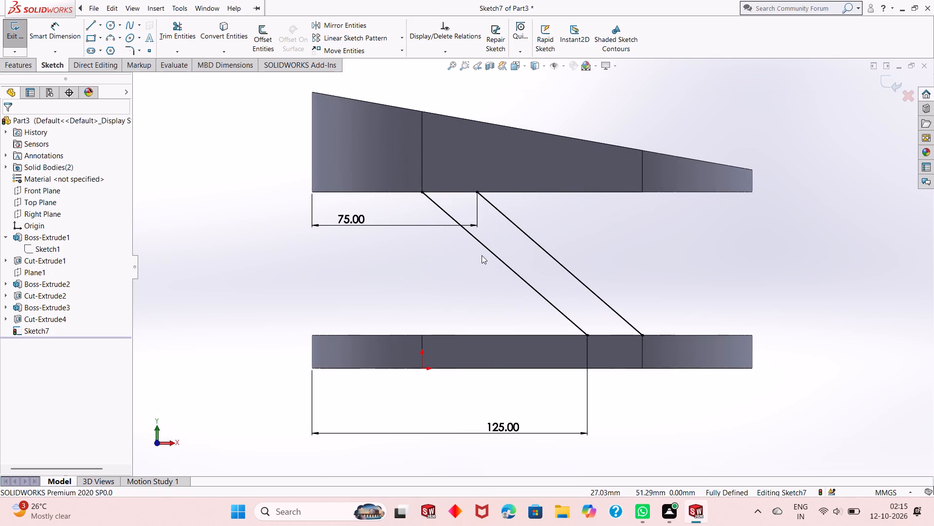
left_click(95, 24)
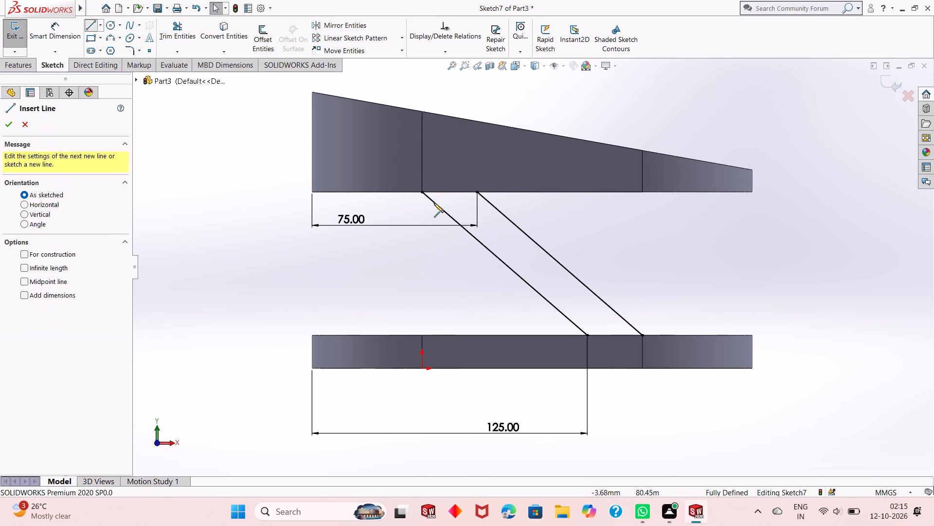
scroll(457, 185, "down", 2)
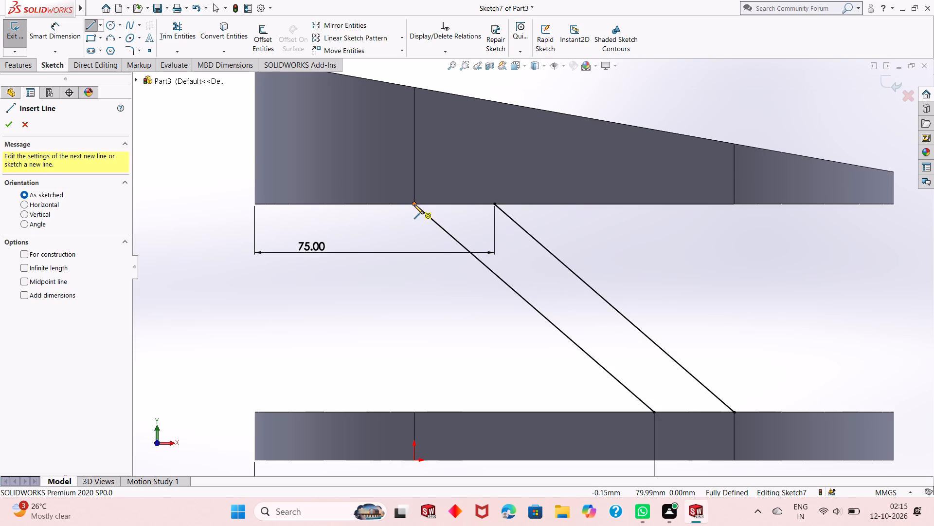
left_click(414, 205)
left_click(494, 203)
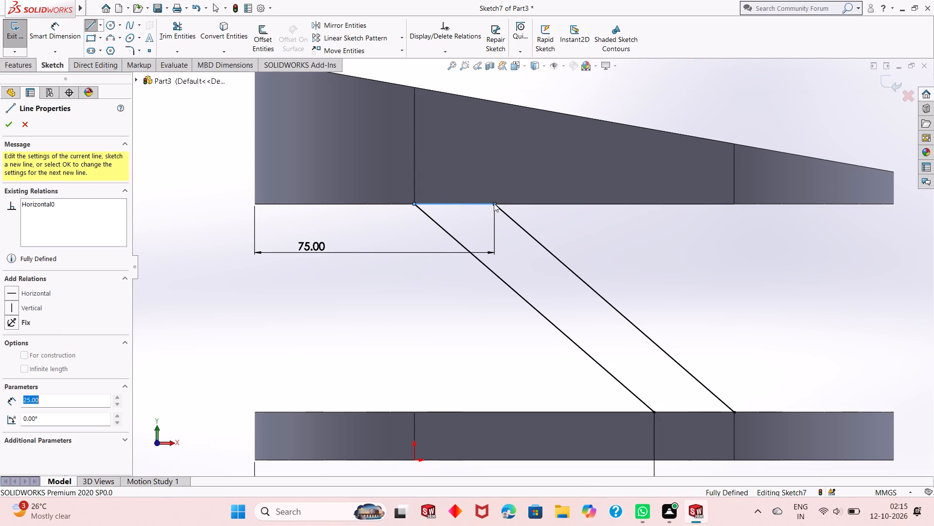
Close the web profile with a 25 mm horizontal line joining the diagonals' lower ends along the plate's upper edge.
scroll(520, 257, "up", 1)
scroll(640, 409, "down", 1)
scroll(719, 360, "down", 2)
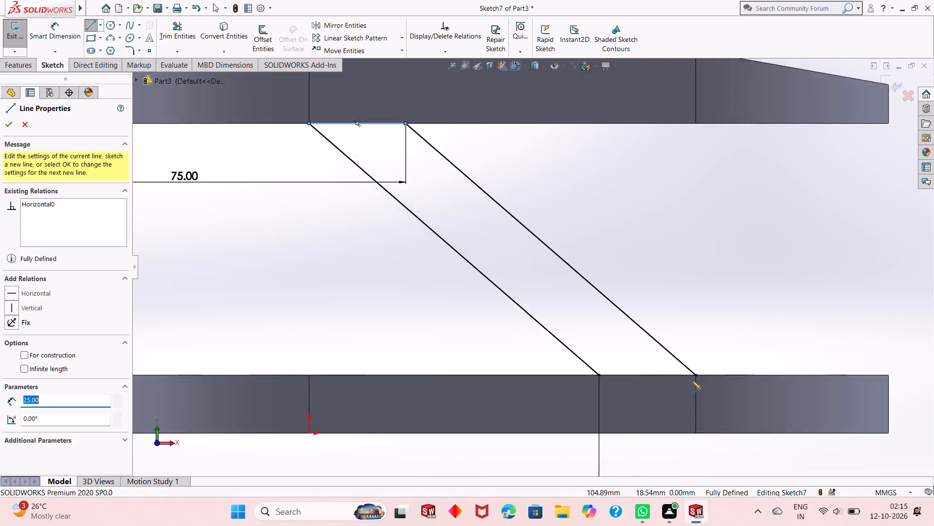
scroll(692, 380, "down", 4)
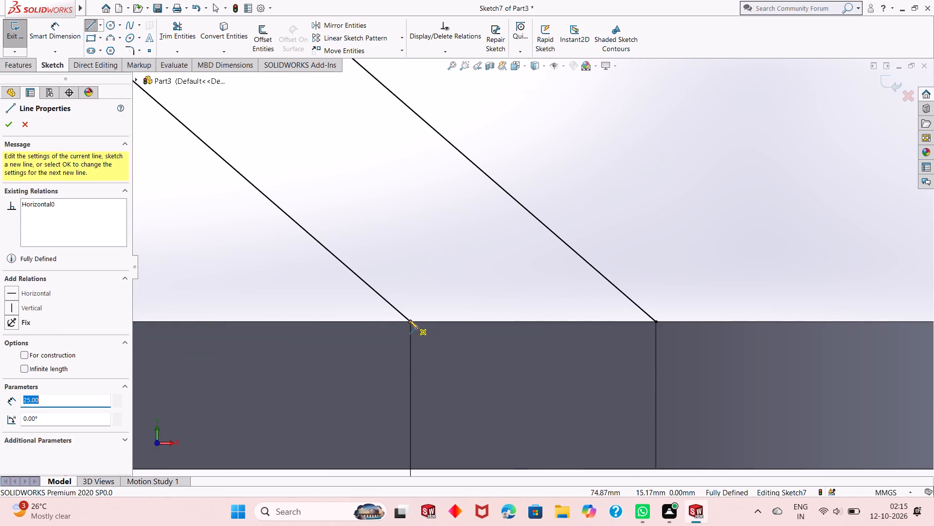
left_click(409, 320)
left_click(656, 323)
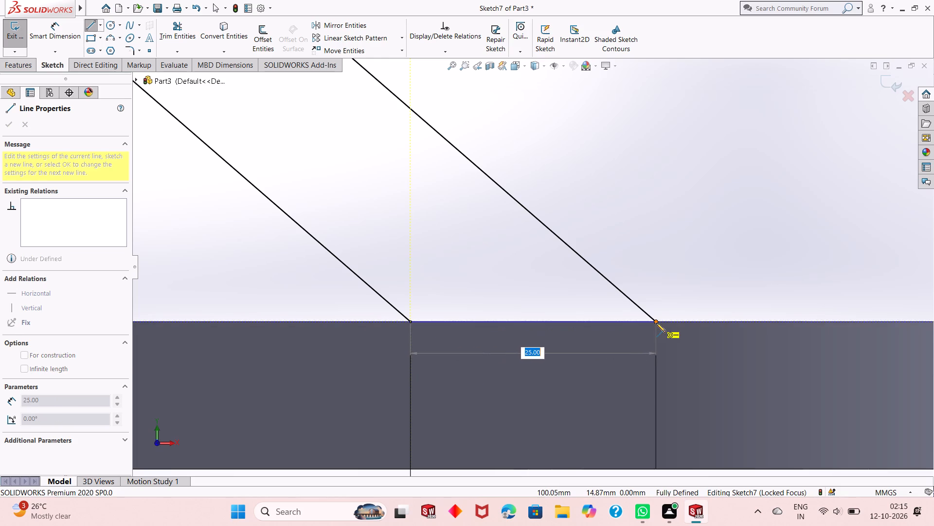
scroll(592, 338, "up", 8)
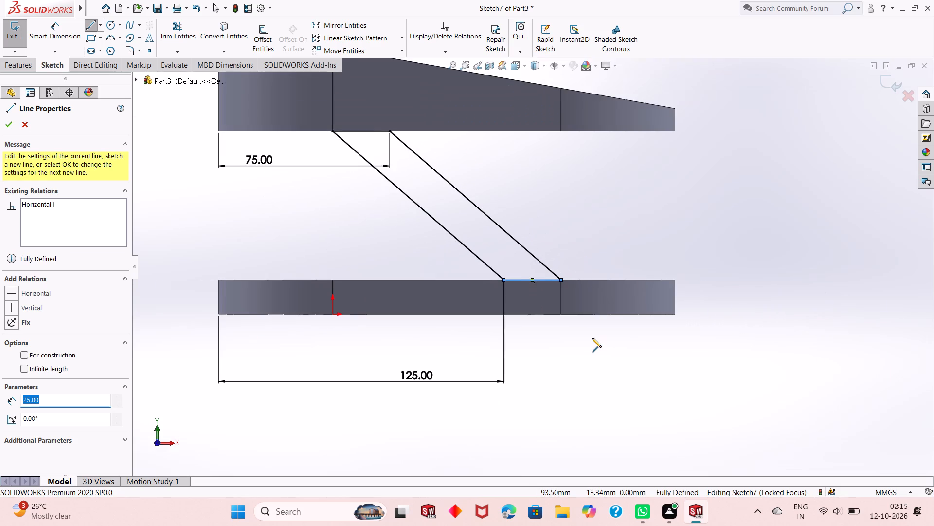
Extrude the closed diagonal web profile 10 mm with the direction reversed inward, merging it with the ring and plate.
scroll(431, 184, "down", 2)
scroll(442, 292, "up", 2)
scroll(467, 156, "down", 2)
right_click(656, 225)
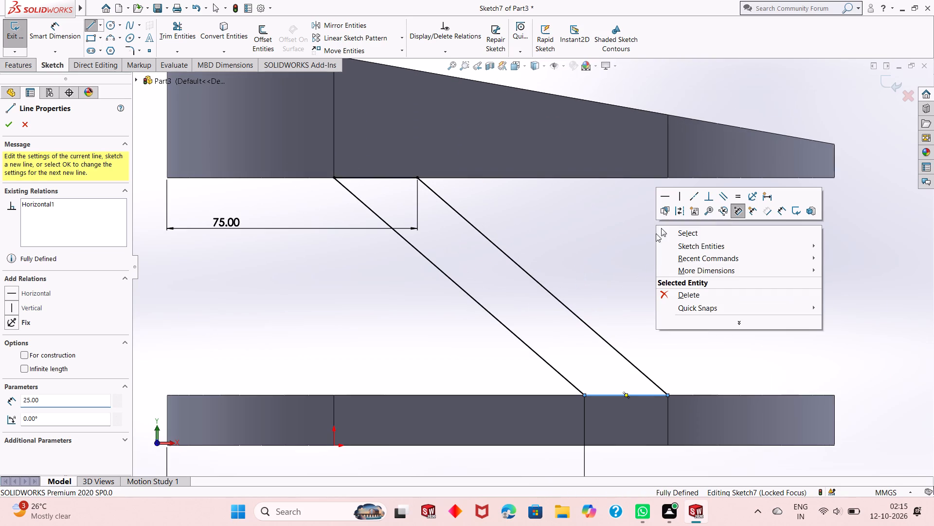
left_click(686, 227)
scroll(561, 330, "up", 1)
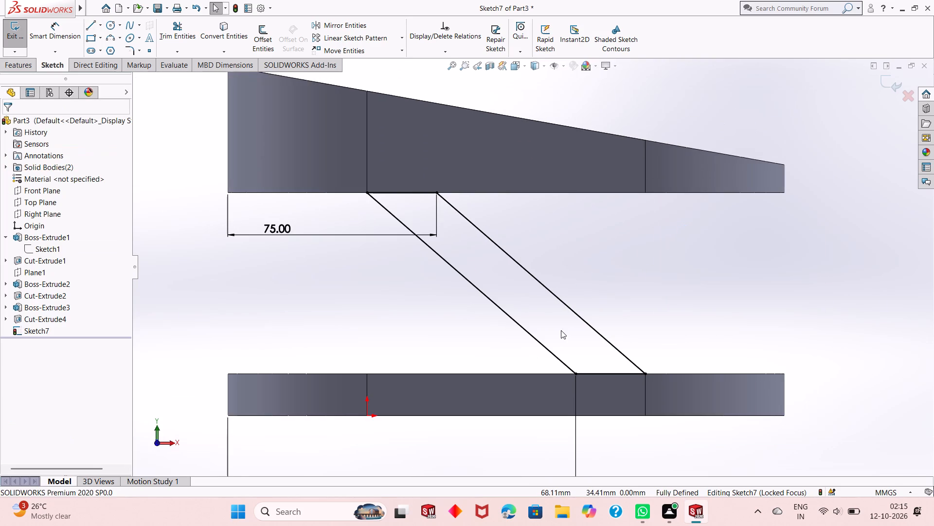
left_click(22, 63)
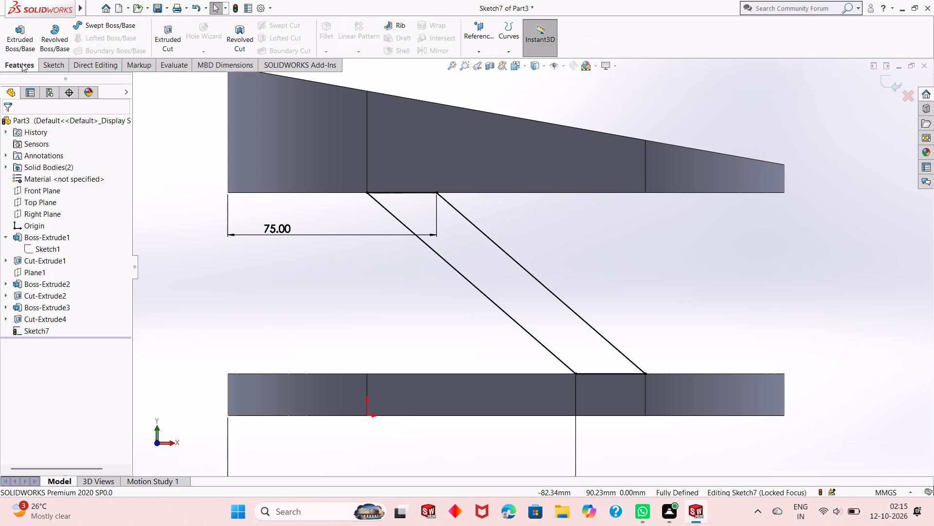
left_click(23, 24)
scroll(280, 269, "up", 1)
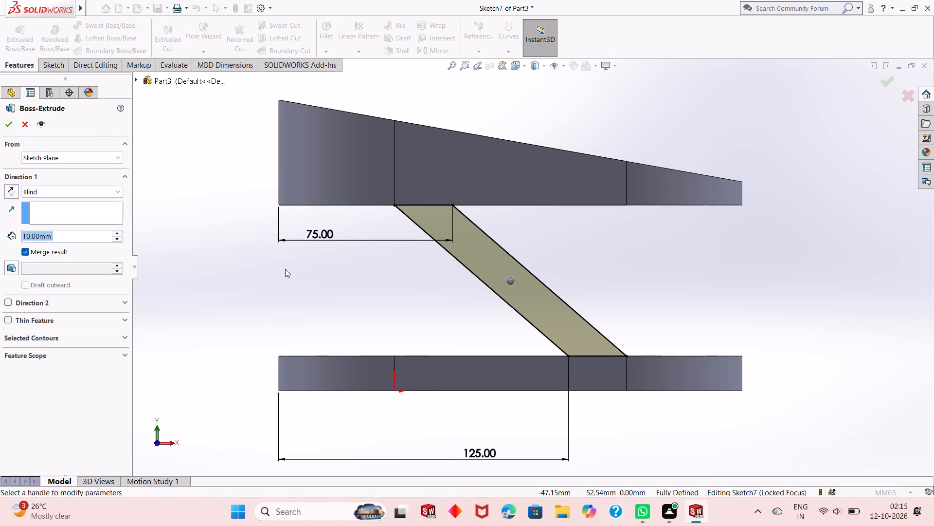
middle_click_drag(286, 269, 243, 292)
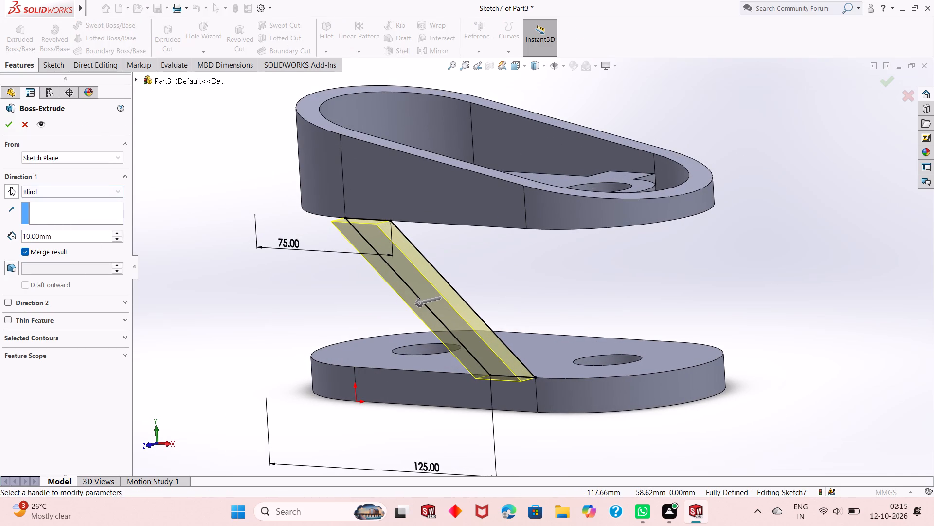
left_click(10, 187)
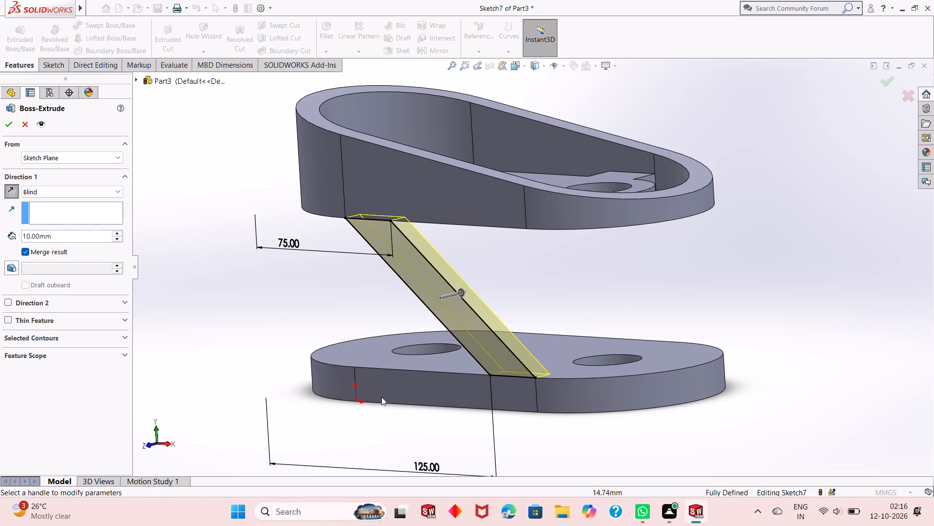
left_click(4, 128)
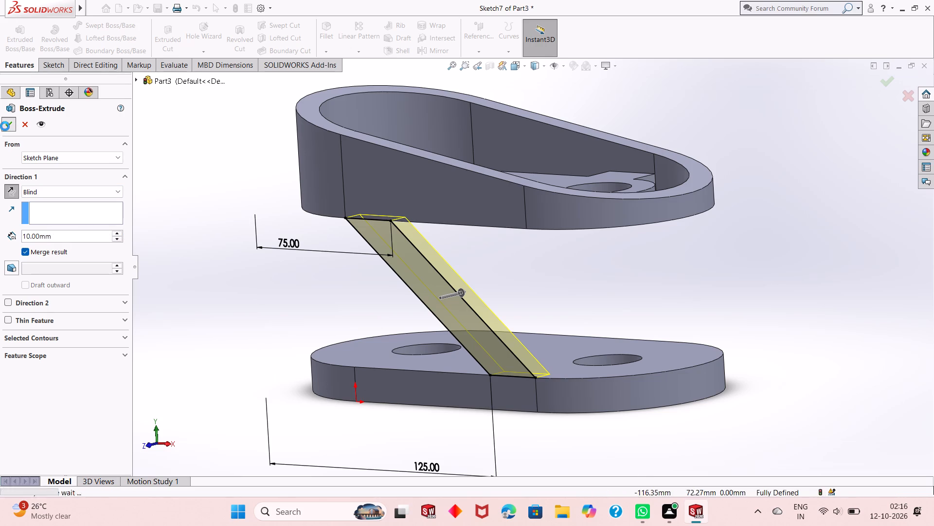
Start a sketch on the ring's flat side face opposite the new web, viewed straight on.
left_click(241, 292)
middle_click_drag(278, 317, 302, 273)
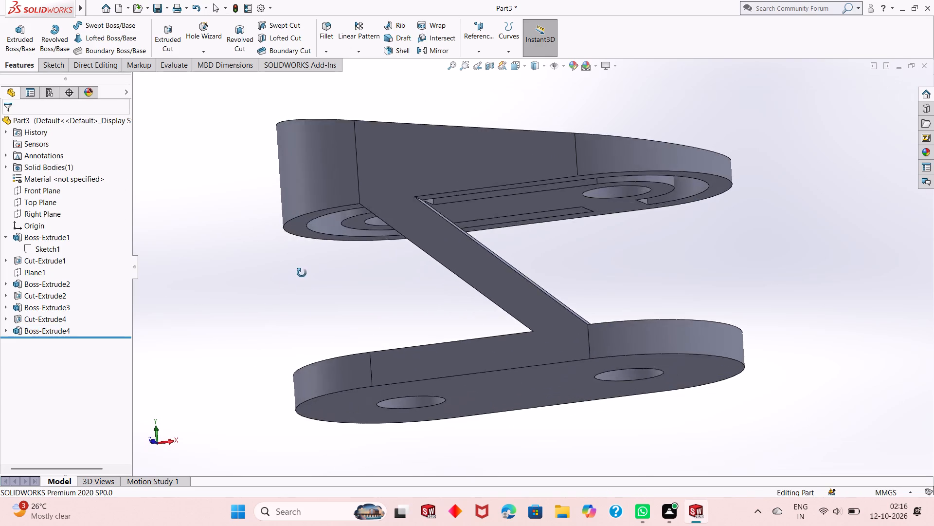
middle_click_drag(302, 273, 167, 374)
scroll(169, 332, "up", 1)
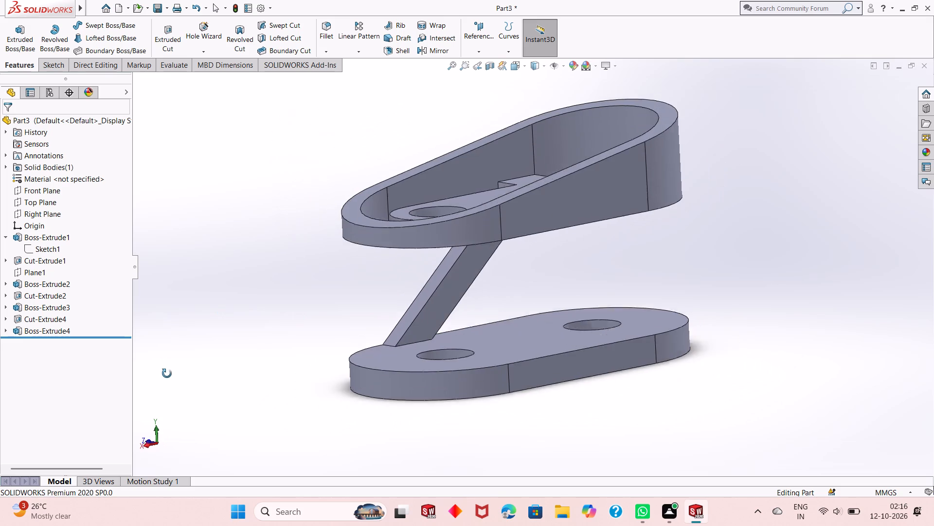
middle_click_drag(167, 374, 147, 379)
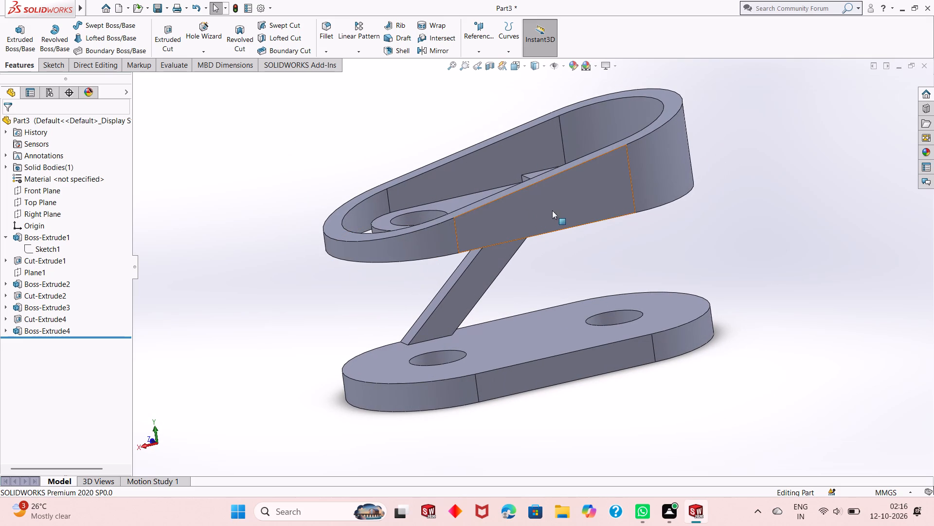
left_click(566, 210)
left_click(608, 186)
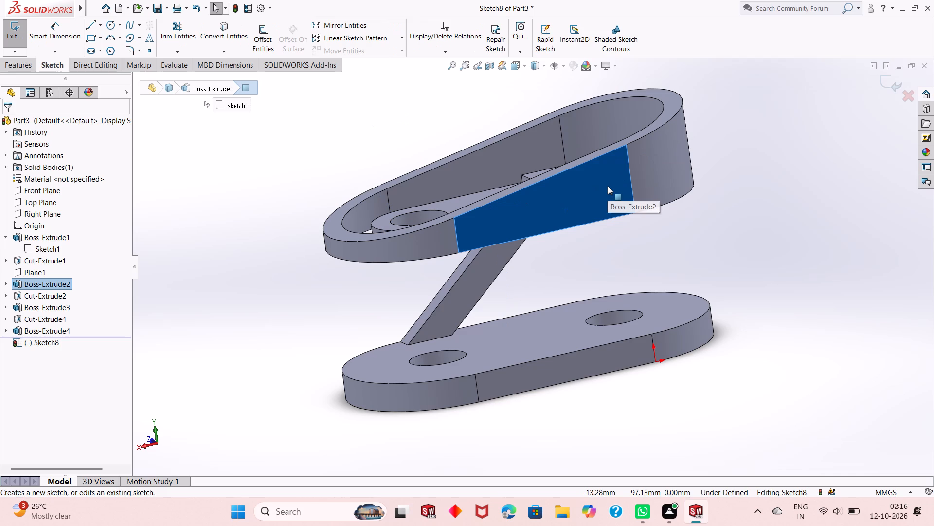
key("ctrl+8")
scroll(577, 269, "up", 2)
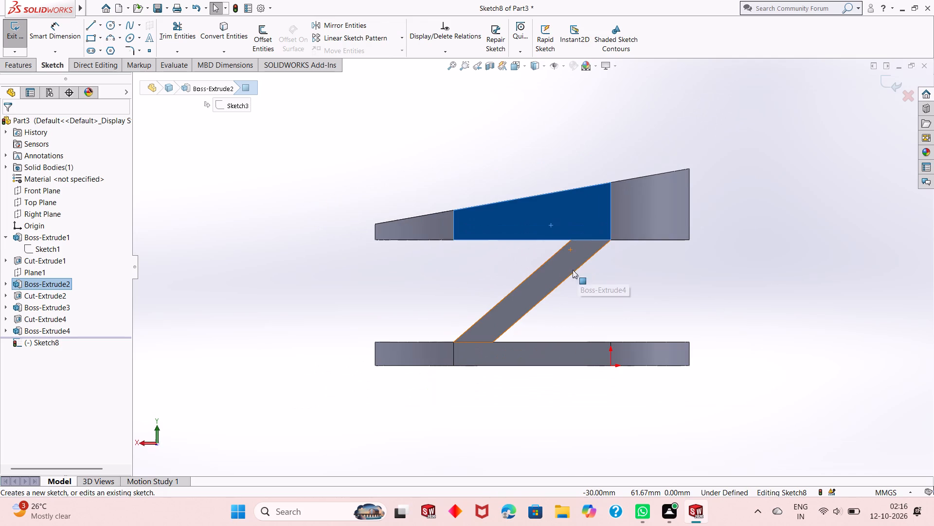
left_click(290, 249)
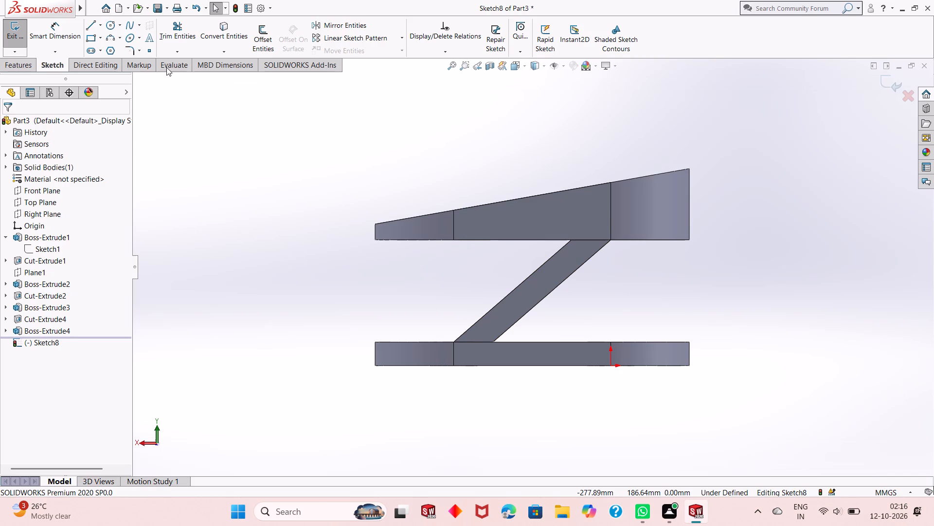
Sketch a diagonal from the ring's lower straight-side corner near its short end to the plate's upper edge, about 74 mm from the plate's tall-side end.
left_click(86, 24)
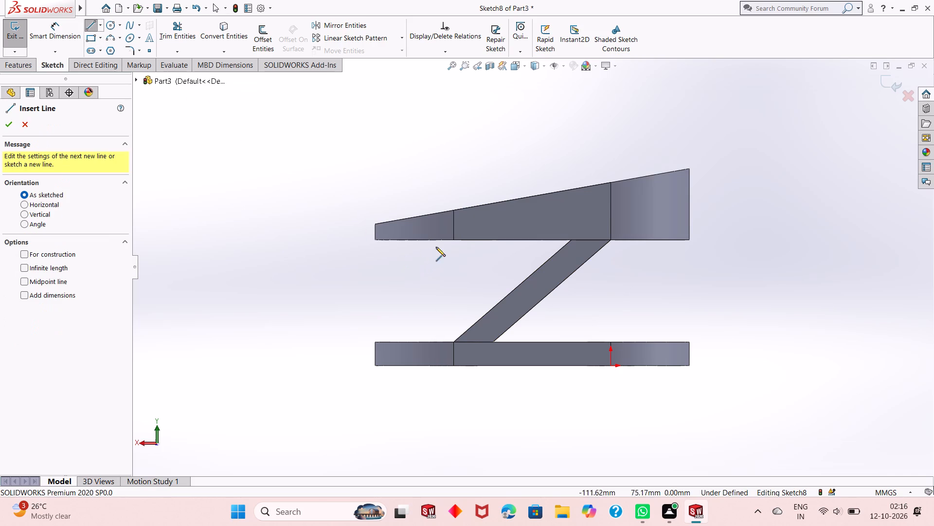
left_click(454, 239)
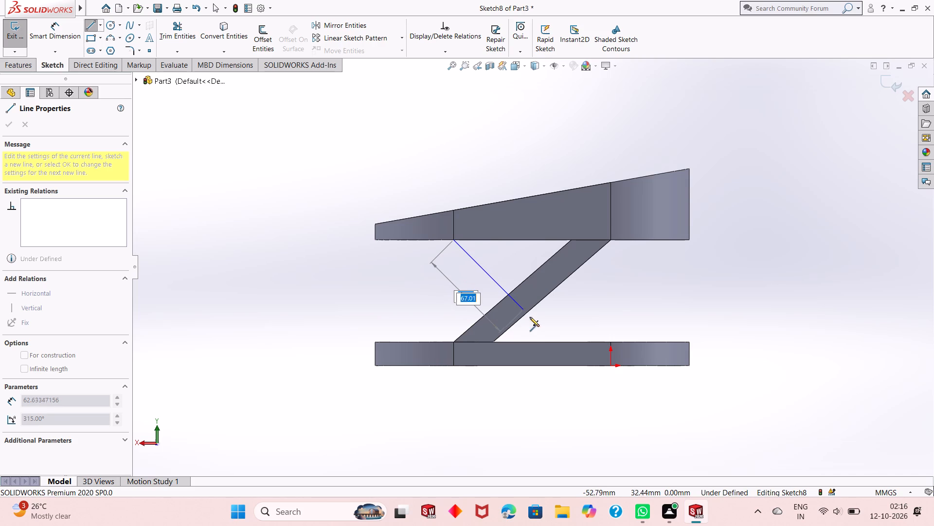
left_click(573, 342)
right_click(566, 321)
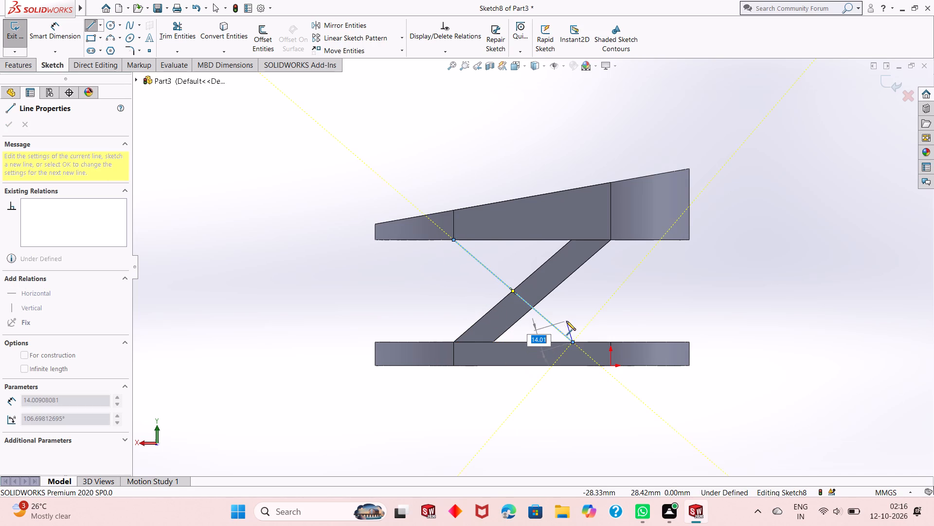
left_click(590, 328)
Dimension the horizontal distance from the diagonal's lower end to the plate's end below the ring's tall end as 75 mm.
left_click(43, 34)
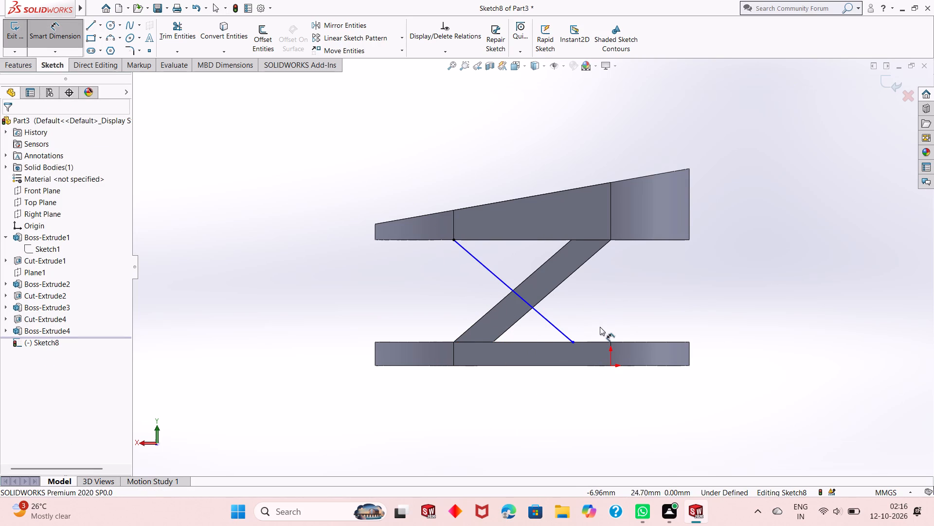
left_click(575, 343)
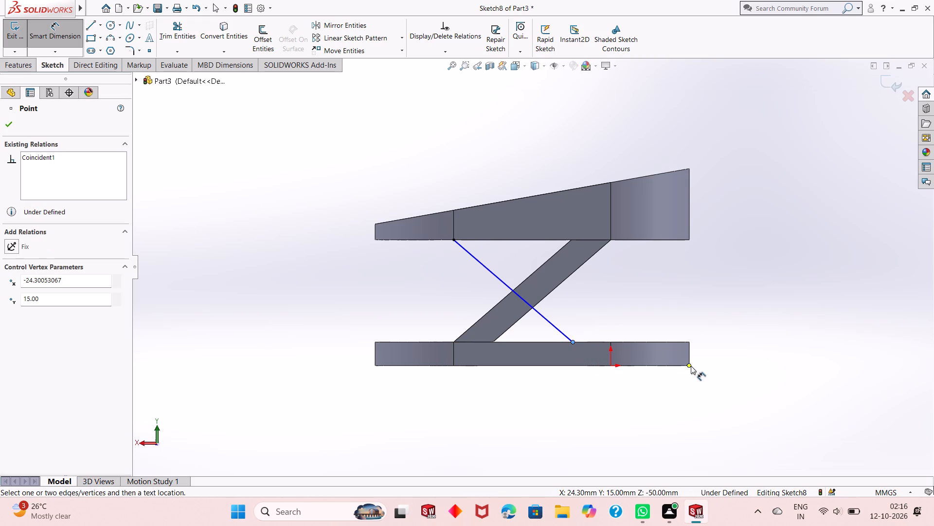
left_click(691, 367)
left_click(688, 366)
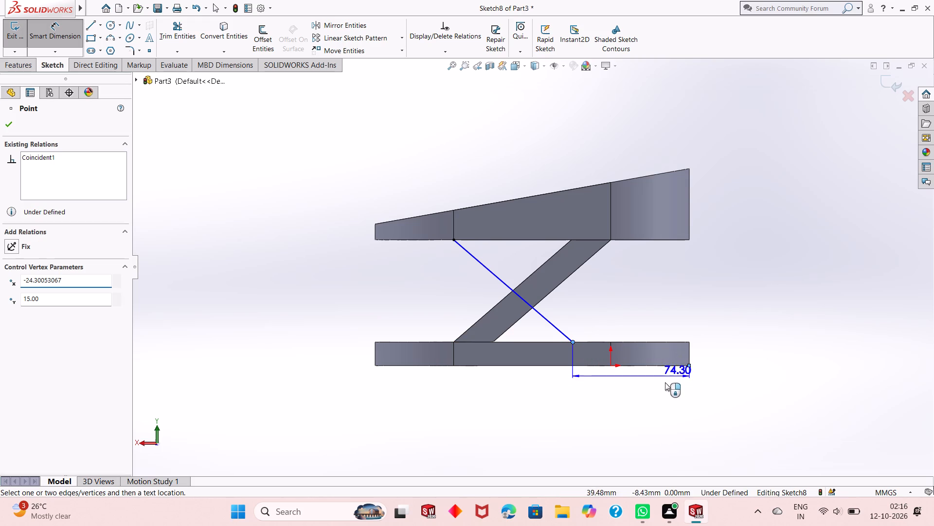
left_click(649, 393)
type("75")
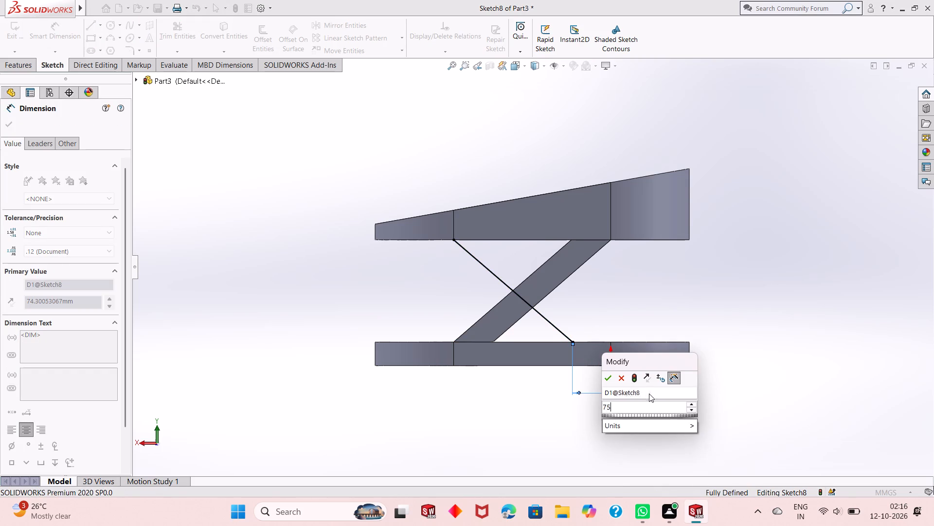
key("Return")
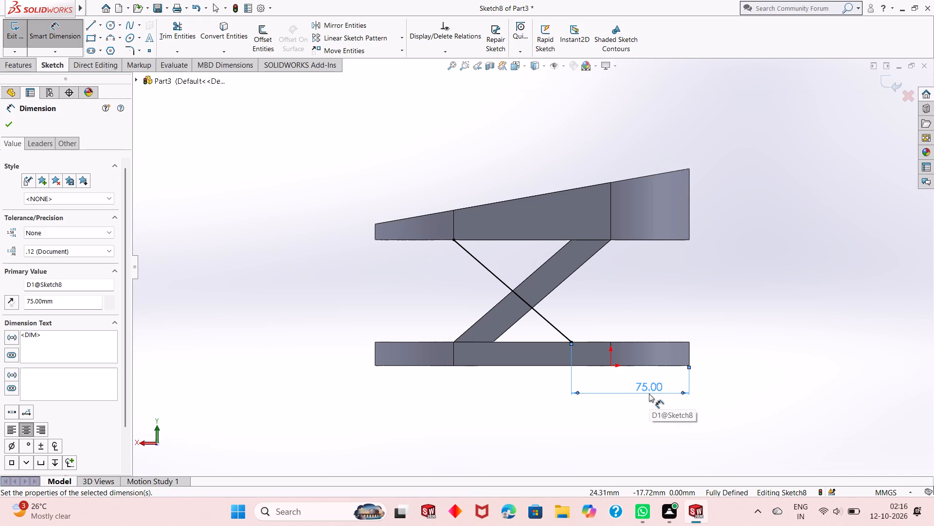
right_click(708, 294)
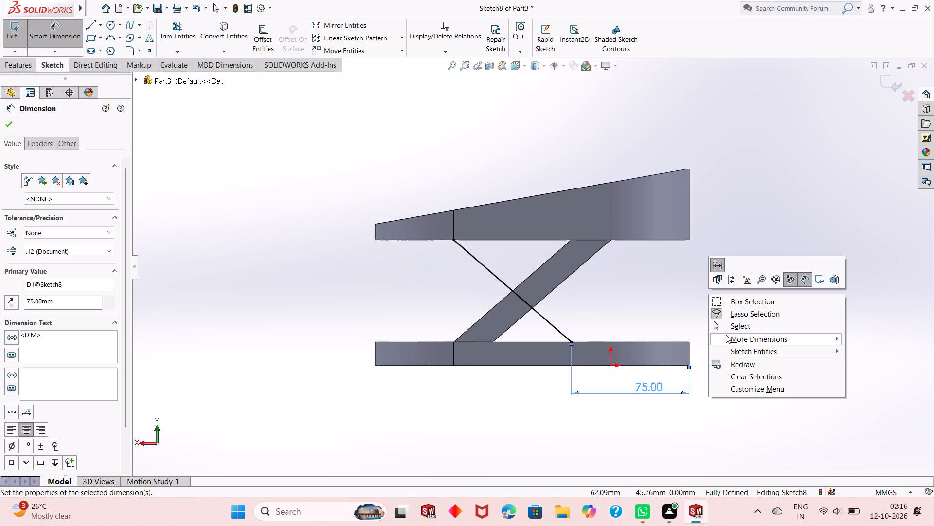
left_click(734, 329)
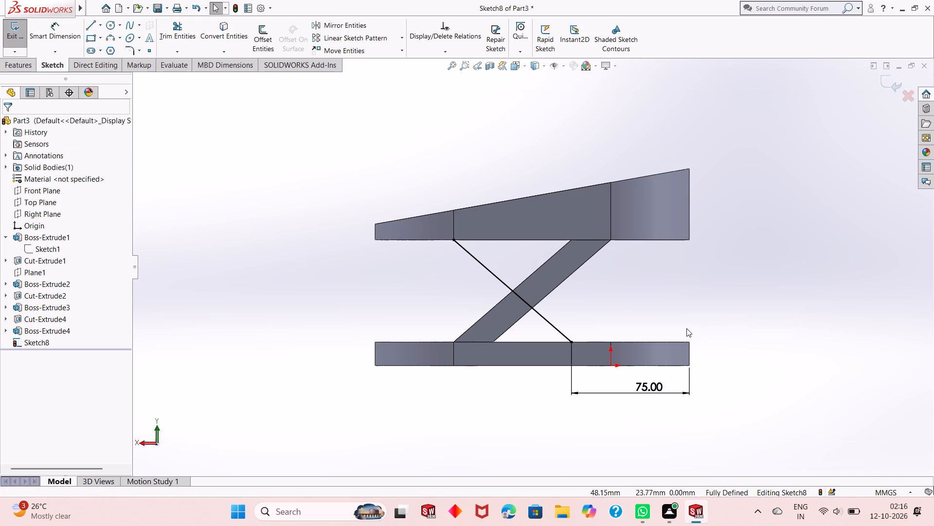
Sketch a second diagonal from the ring's lower edge, about 68 mm from its short end, to the plate's upper straight-side corner above the origin.
left_click(90, 22)
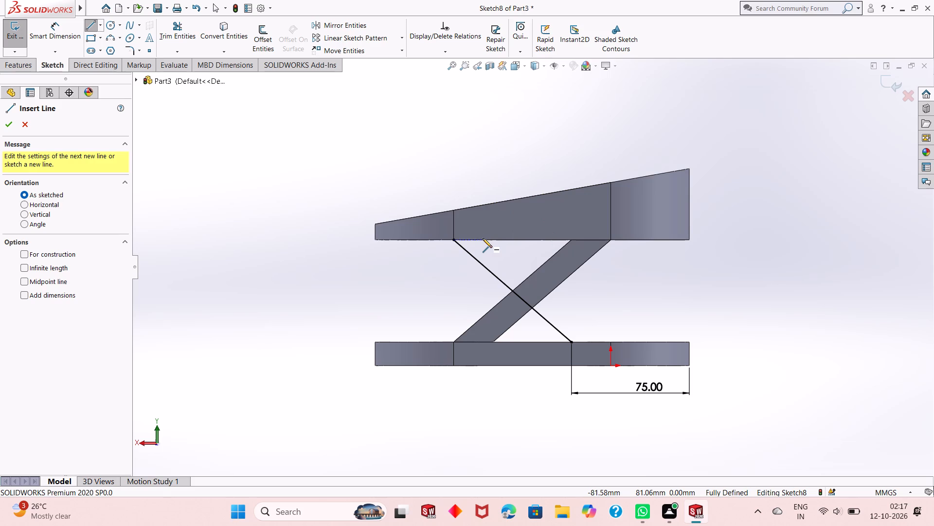
left_click(483, 240)
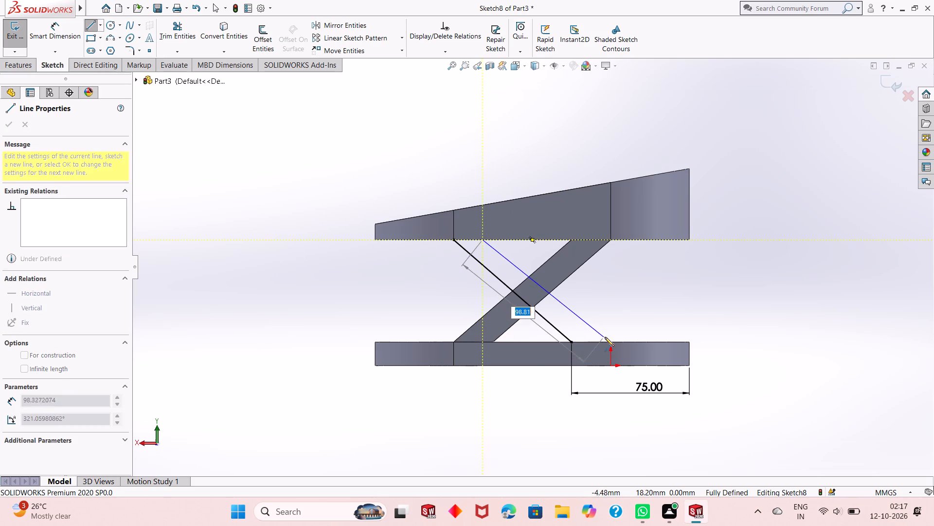
left_click(611, 343)
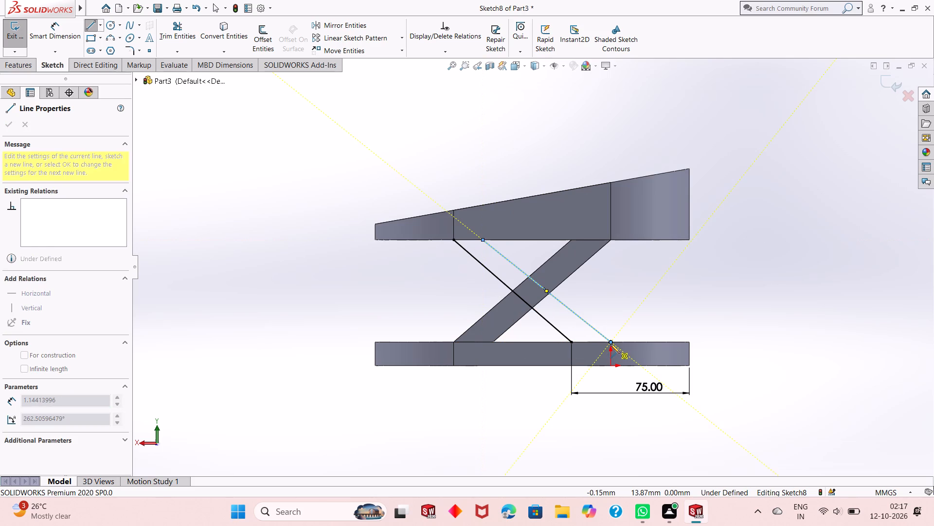
right_click(630, 317)
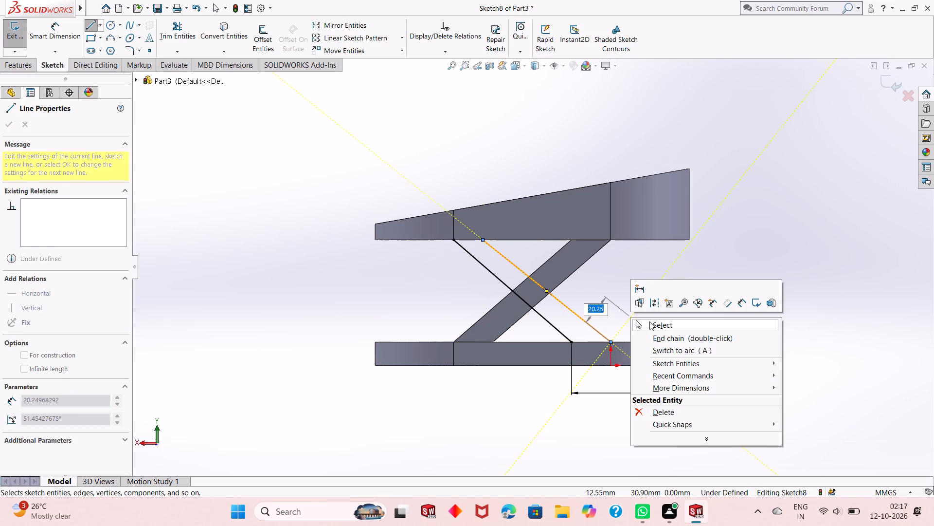
left_click(649, 321)
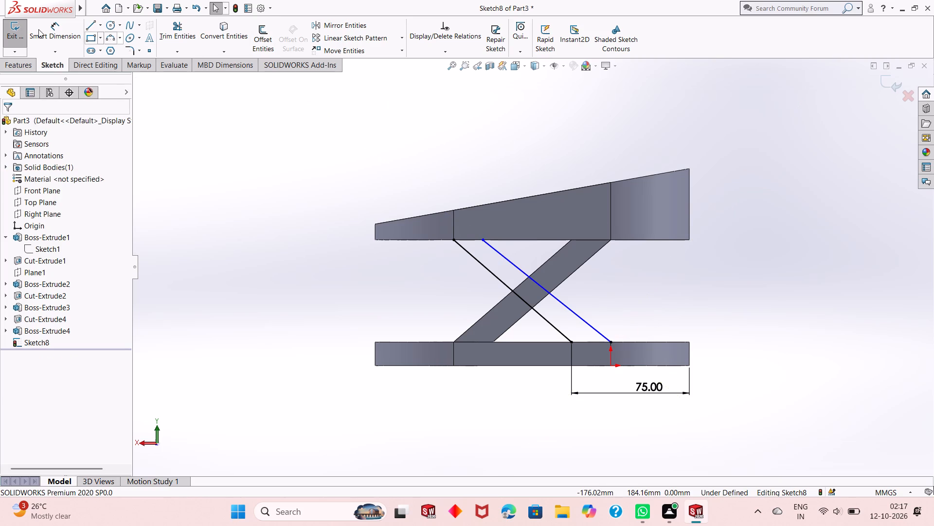
Dimension the horizontal distance from the ring's short end to the second diagonal's upper end as 75 mm.
left_click(38, 29)
scroll(426, 242, "down", 3)
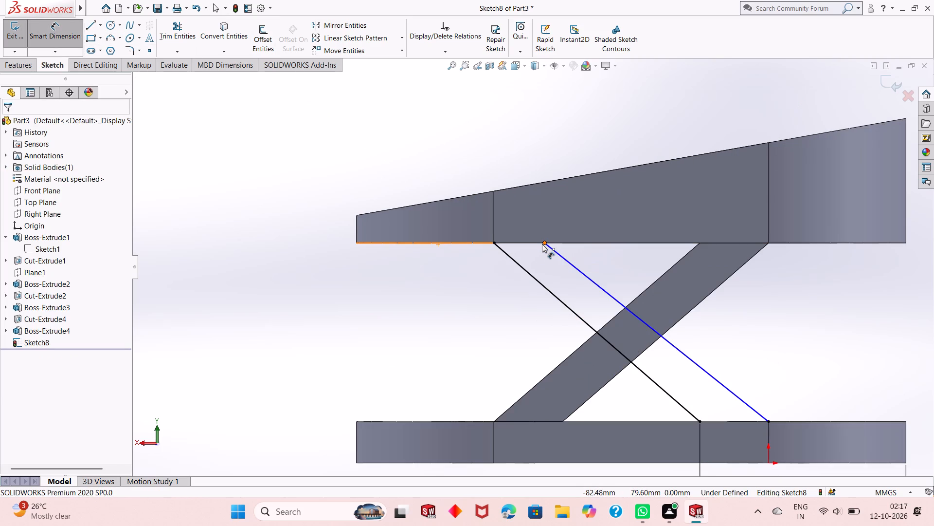
left_click(542, 244)
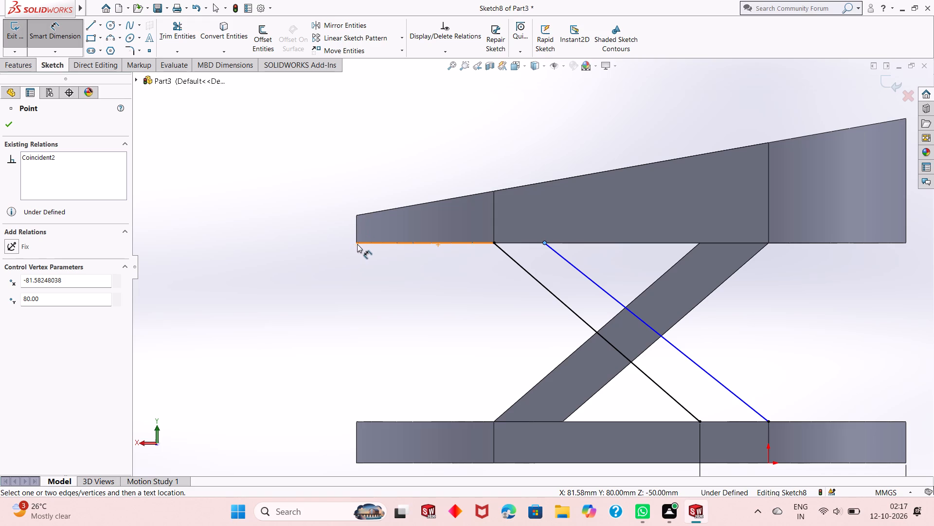
left_click(357, 244)
left_click(382, 150)
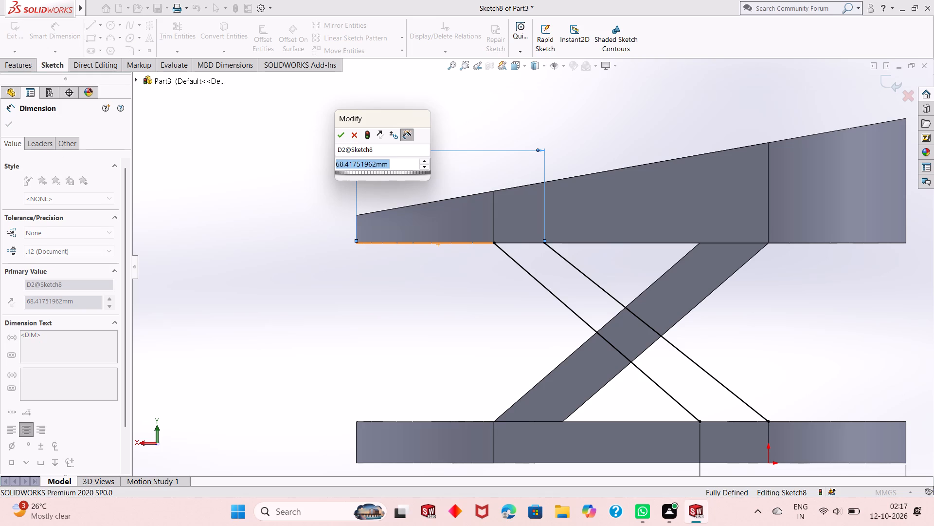
type("75")
key("Return")
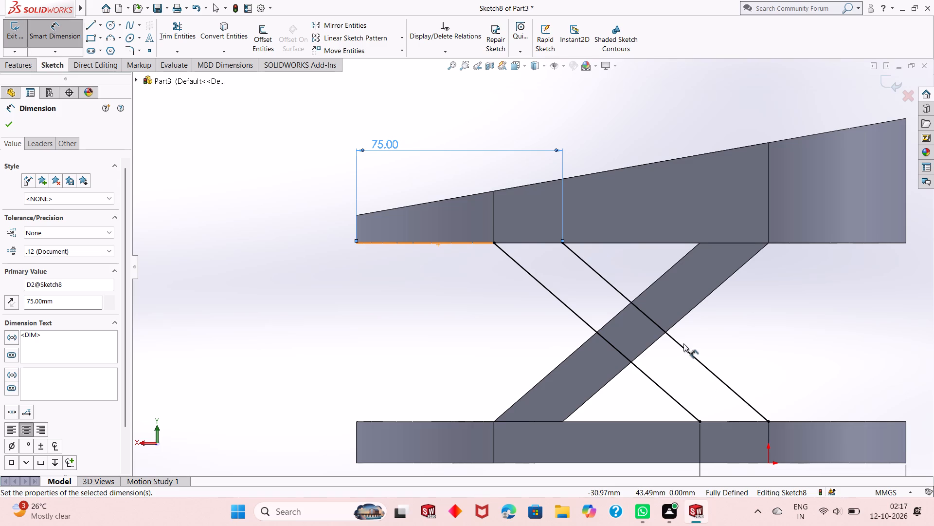
right_click(234, 184)
left_click(253, 214)
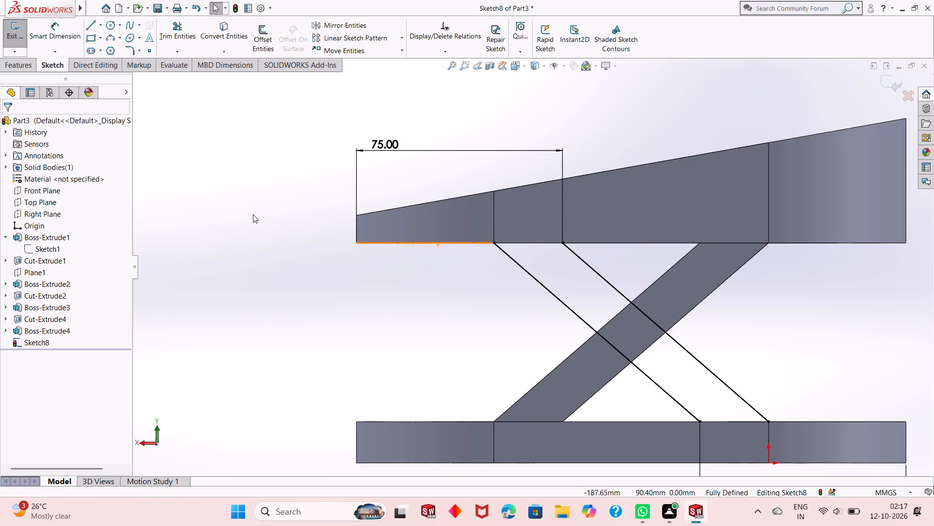
Sketch a 25 mm horizontal line along the ring's lower edge joining the upper ends of the two diagonals.
left_click(89, 22)
scroll(608, 225, "down", 3)
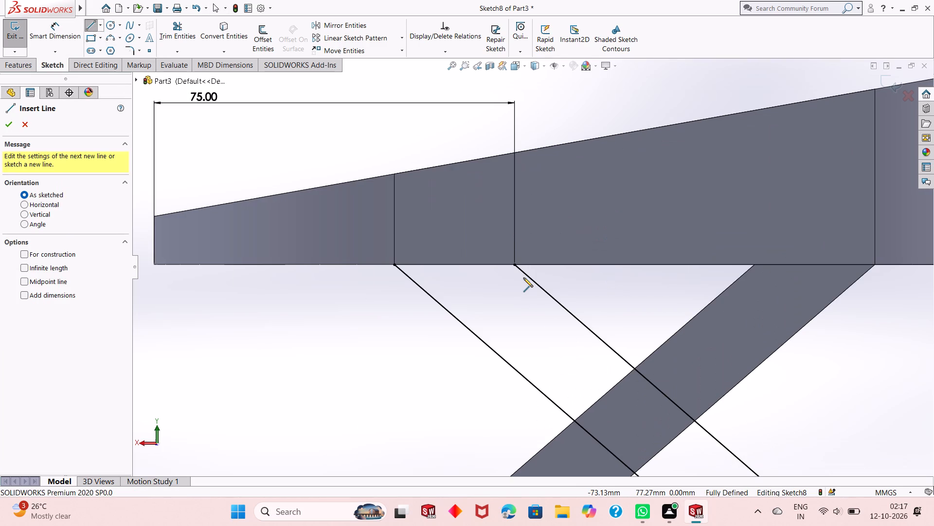
scroll(464, 259, "down", 3)
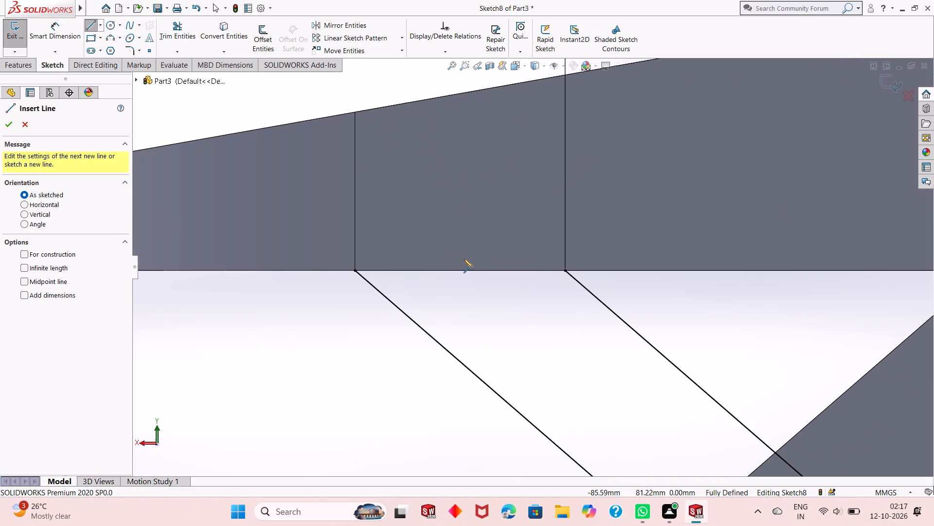
left_click(355, 272)
left_click(566, 270)
Close the web profile with a horizontal line along the plate's upper edge joining the lower ends of the two diagonals.
scroll(384, 303, "up", 4)
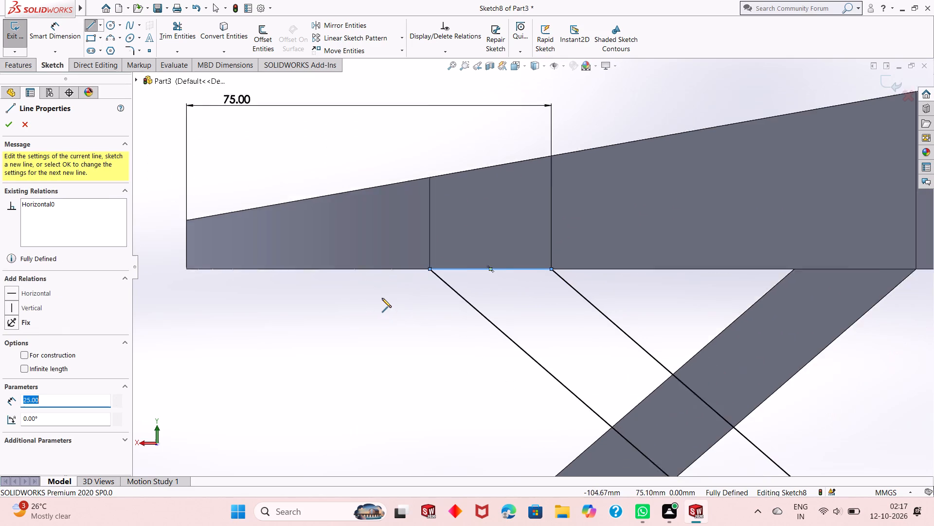
scroll(382, 298, "up", 6)
scroll(616, 348, "down", 11)
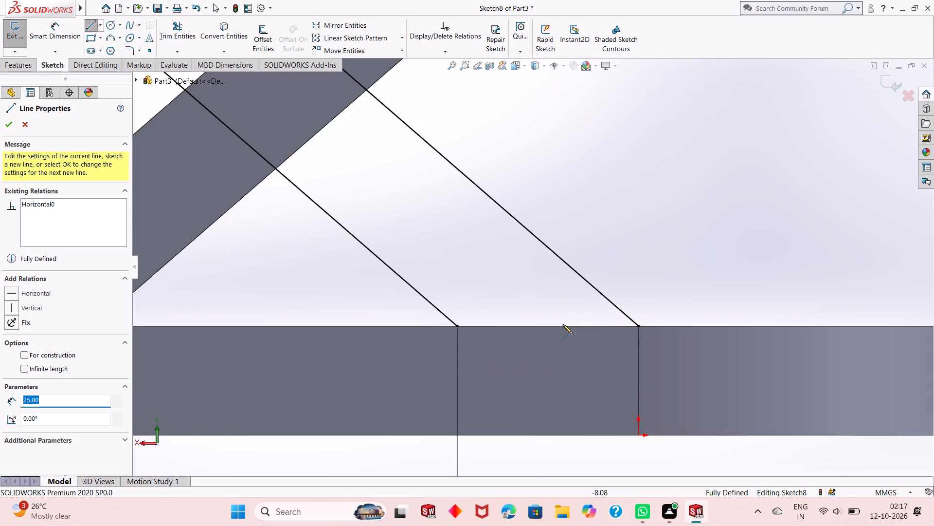
left_click(387, 318)
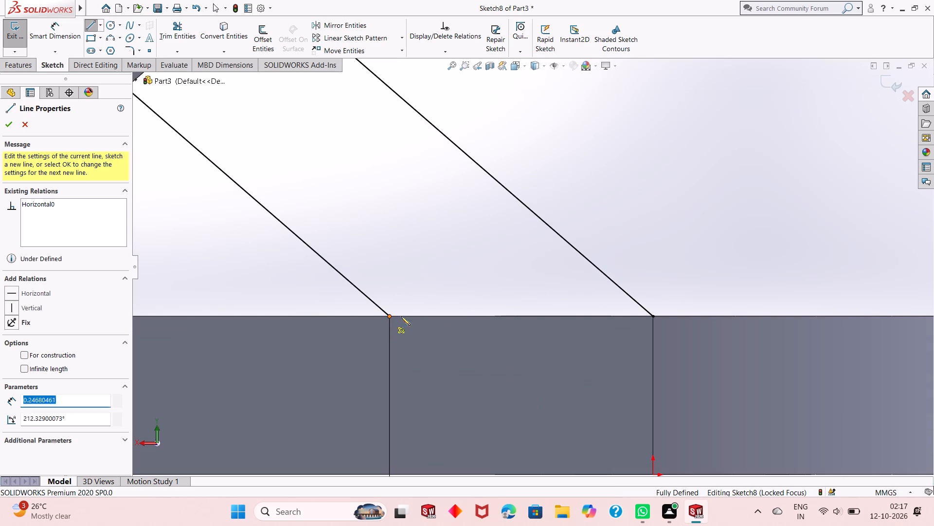
left_click(651, 317)
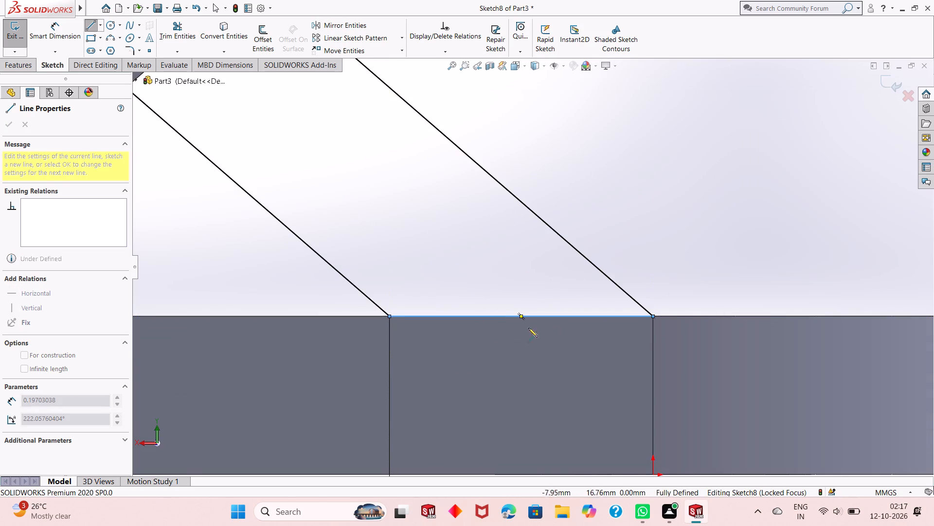
scroll(511, 341, "up", 9)
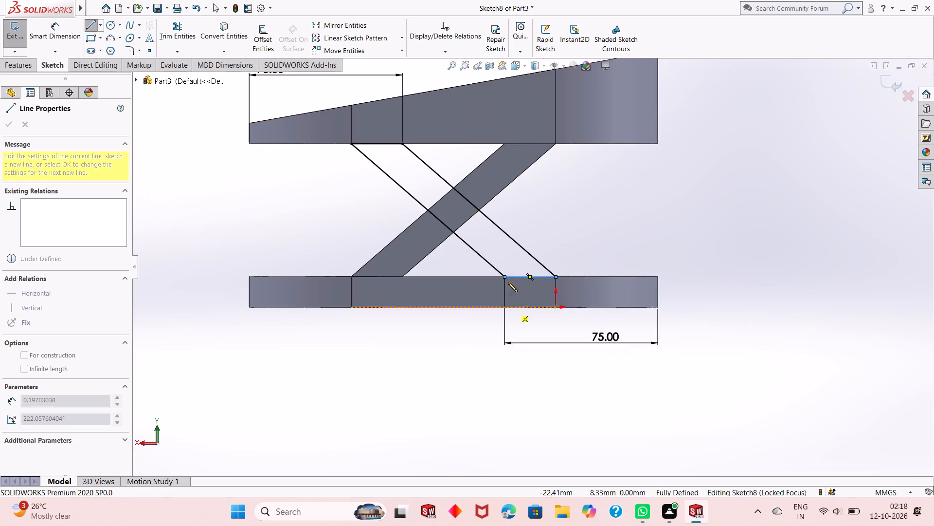
scroll(497, 260, "down", 2)
right_click(707, 188)
left_click(744, 195)
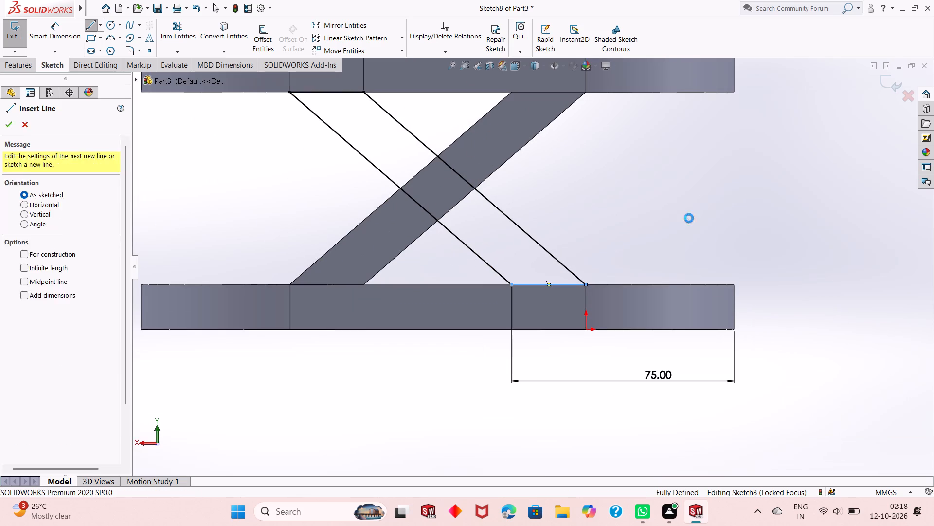
Extrude the closed diagonal profile 10 mm blind in the reversed direction, inward over the plate, merging the result.
scroll(542, 276, "up", 3)
middle_click_drag(434, 173, 460, 168)
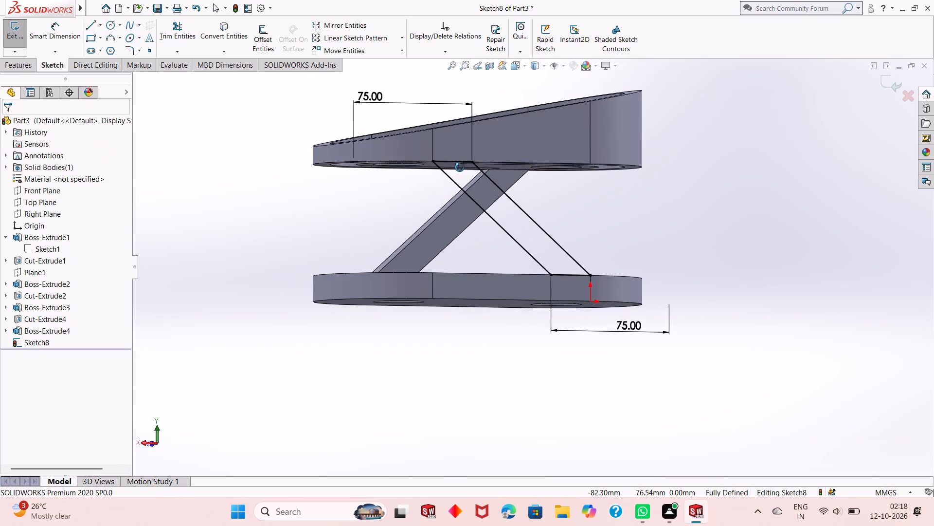
middle_click_drag(460, 168, 468, 208)
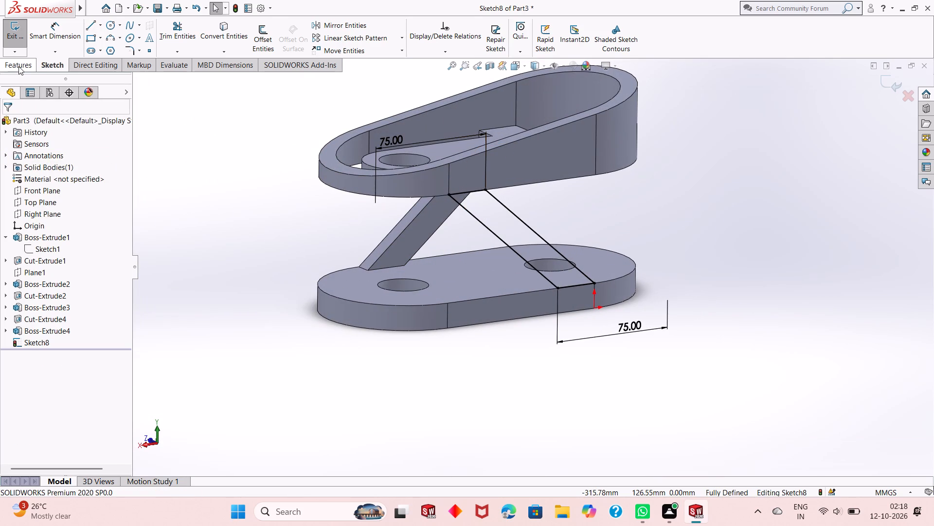
left_click(18, 66)
left_click(22, 43)
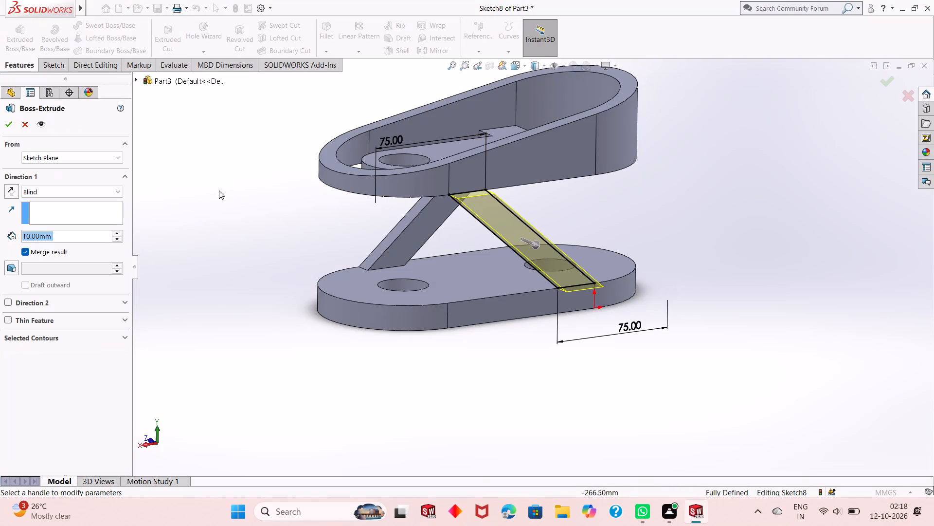
middle_click_drag(253, 219, 271, 239)
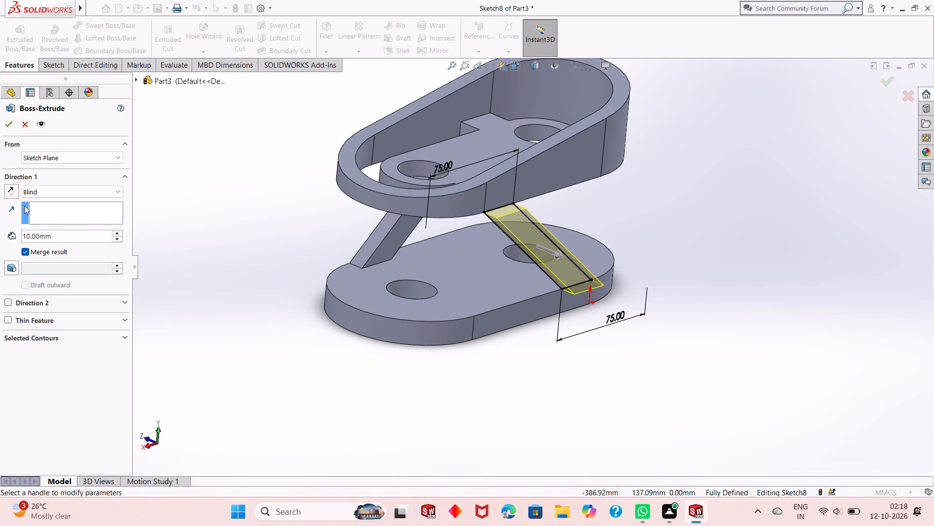
left_click(12, 195)
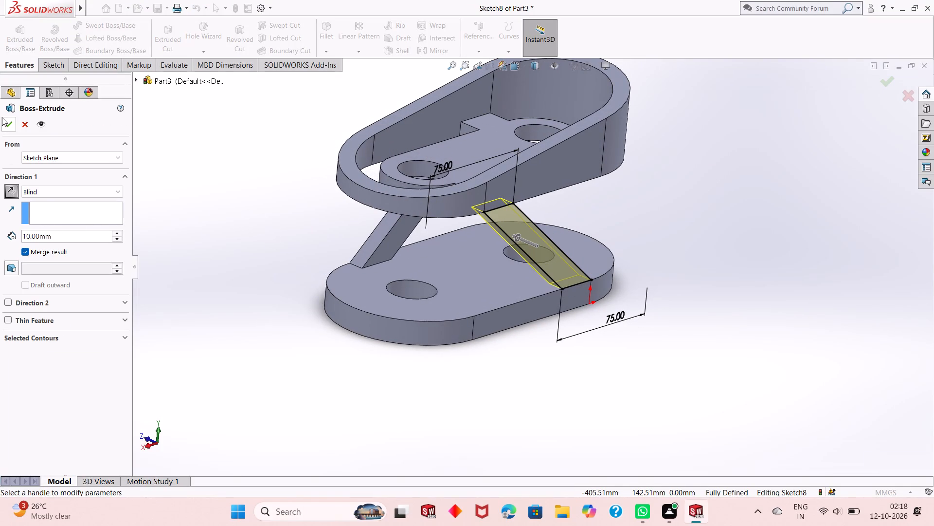
left_click(5, 126)
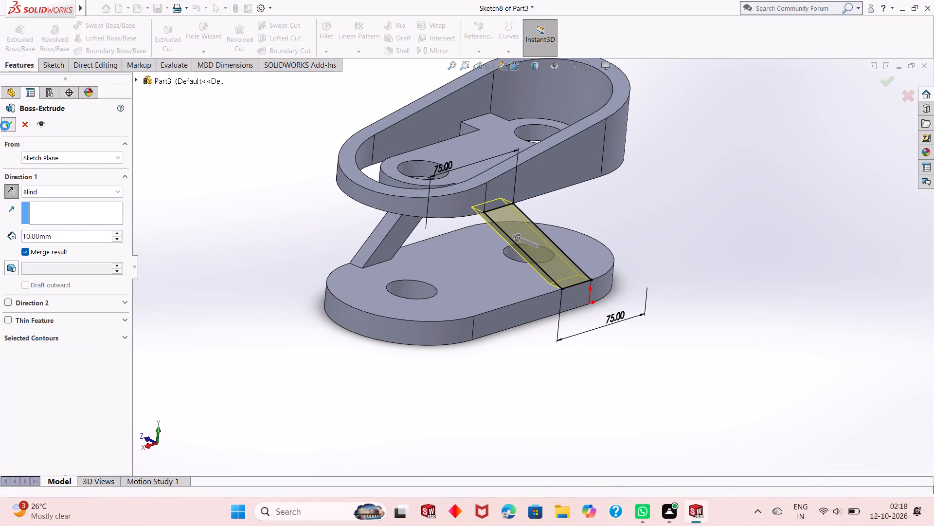
Examine the new diagonal web and its joints with the ring and plate from below, above and both sides.
middle_click_drag(530, 322, 530, 244)
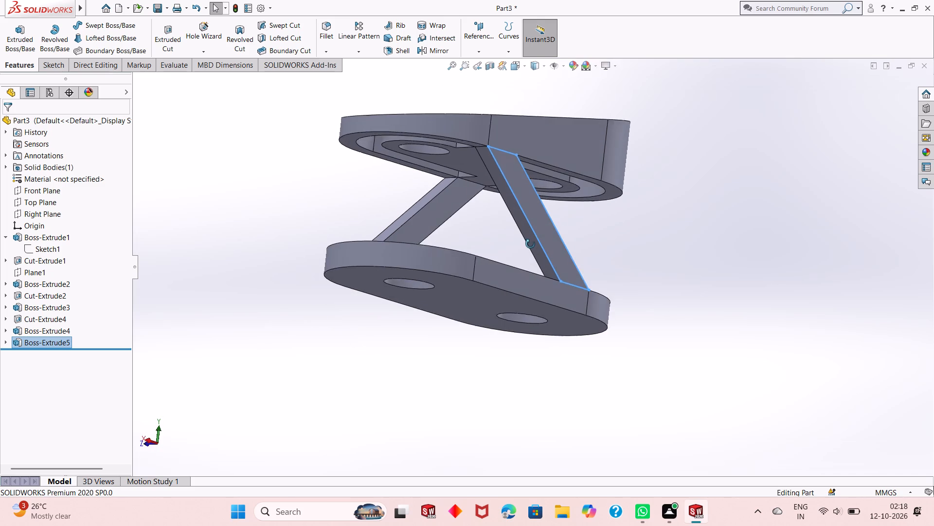
middle_click_drag(530, 244, 524, 268)
left_click(609, 224)
middle_click_drag(490, 270, 514, 237)
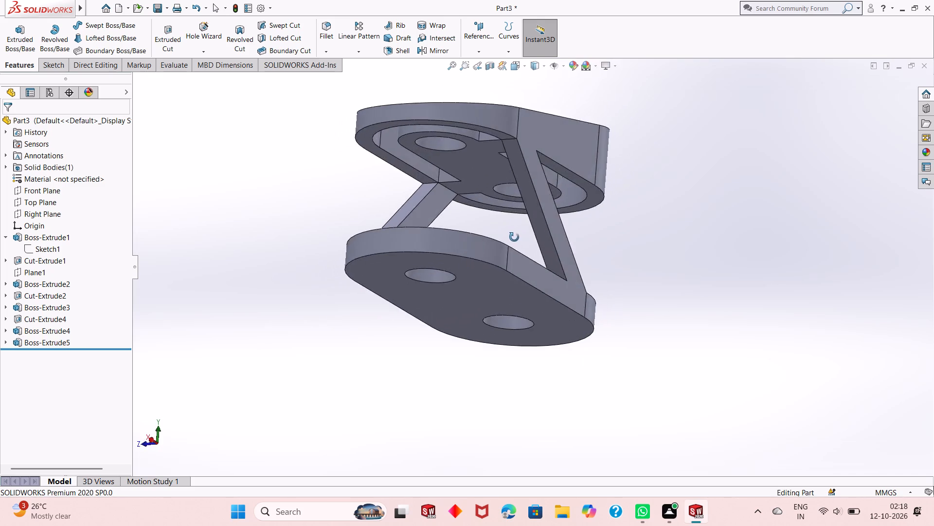
middle_click_drag(514, 237, 644, 318)
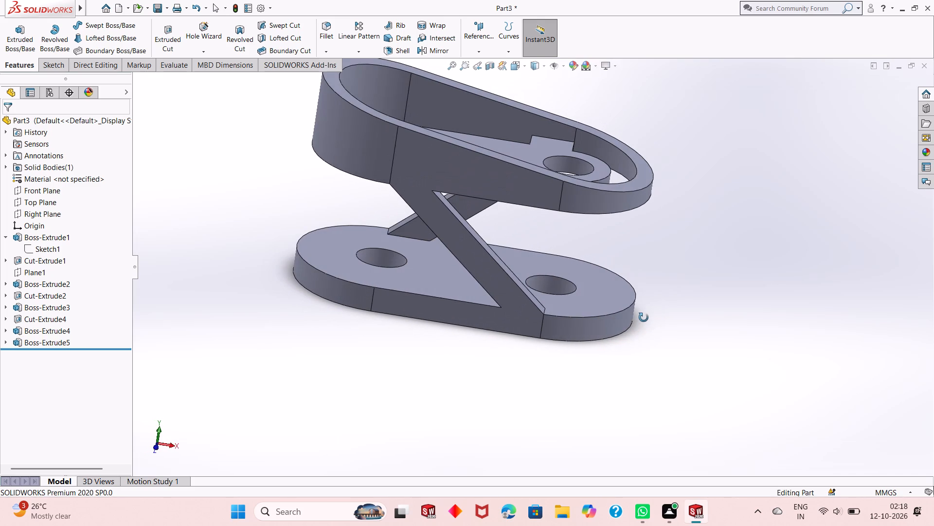
middle_click_drag(644, 318, 613, 312)
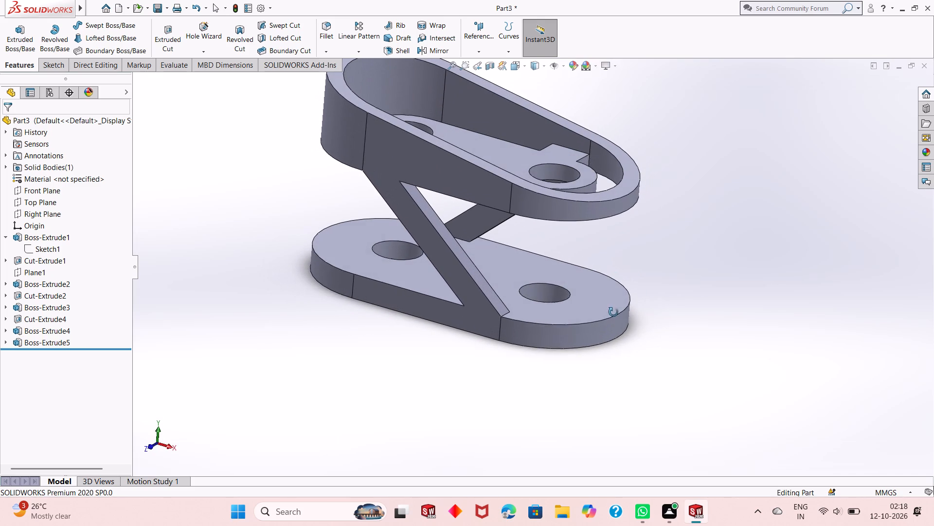
middle_click_drag(613, 312, 613, 313)
scroll(525, 300, "down", 2)
scroll(507, 319, "up", 1)
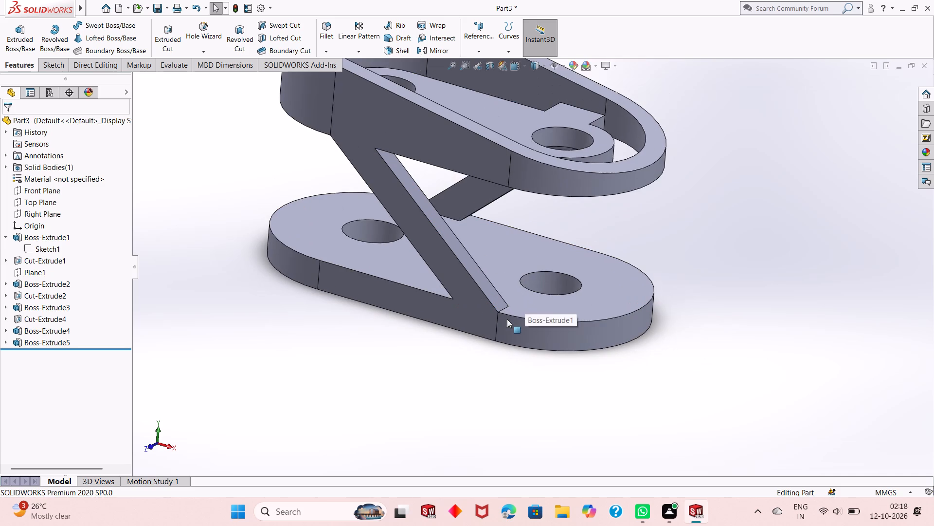
middle_click_drag(523, 380, 505, 390)
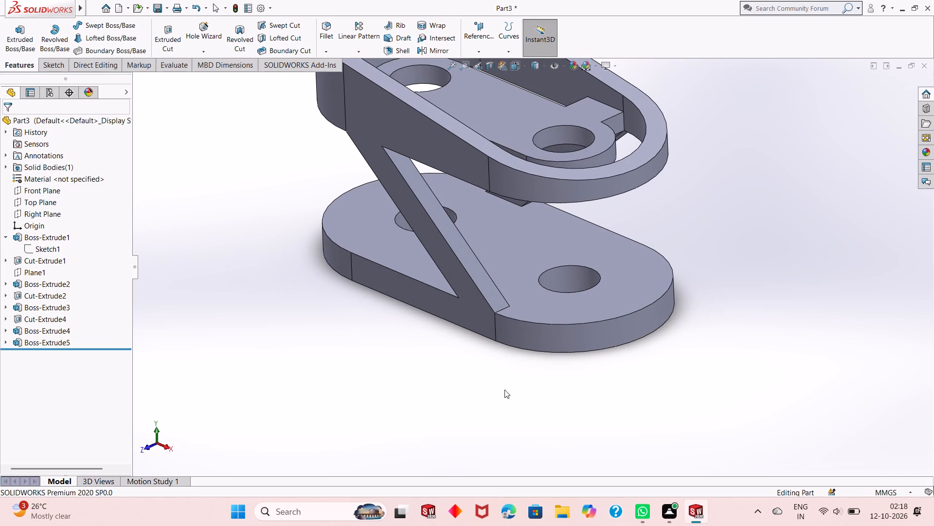
scroll(504, 388, "up", 2)
middle_click(498, 170)
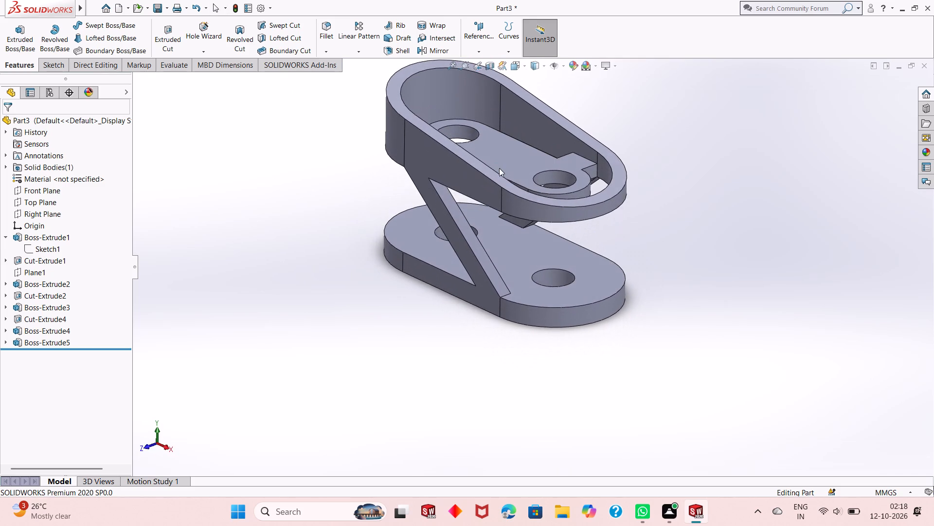
scroll(488, 206, "up", 2)
scroll(496, 126, "down", 2)
Apply a medium blue colour to the whole part.
left_click(574, 65)
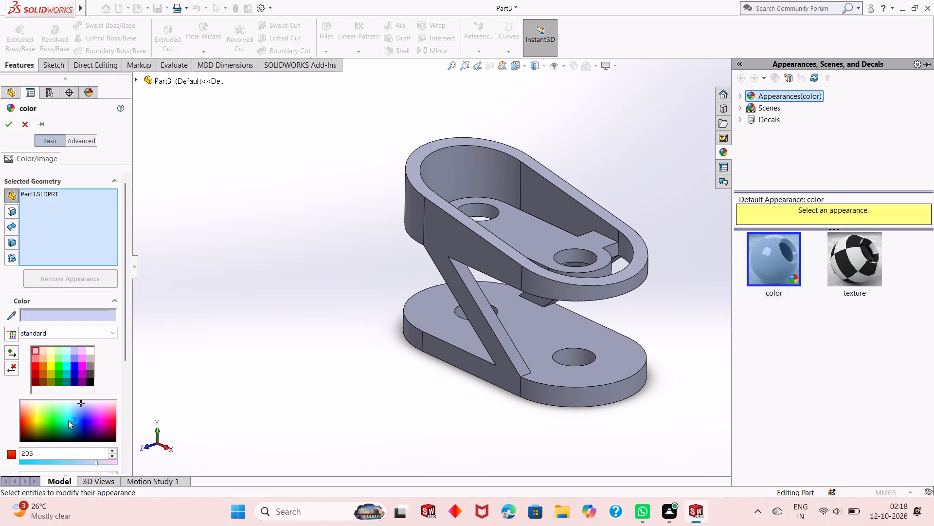
left_click(83, 424)
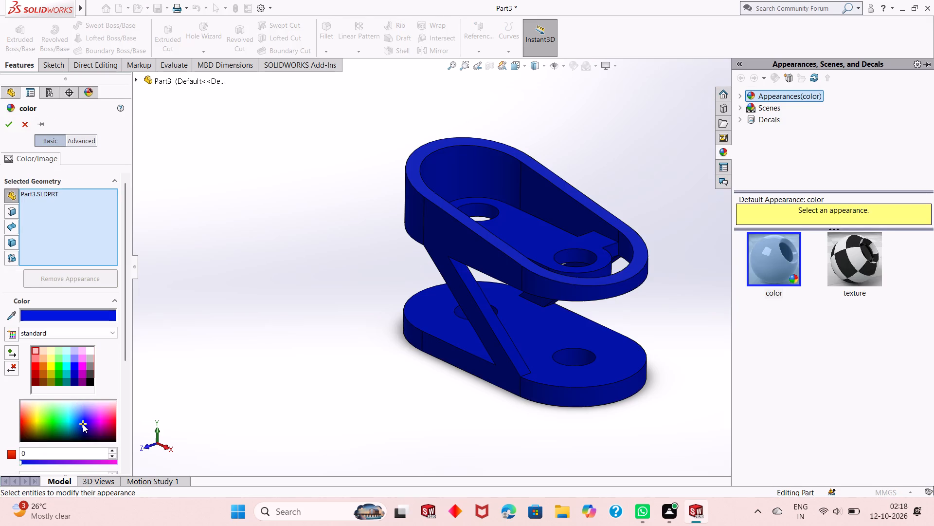
left_click(79, 418)
left_click(72, 420)
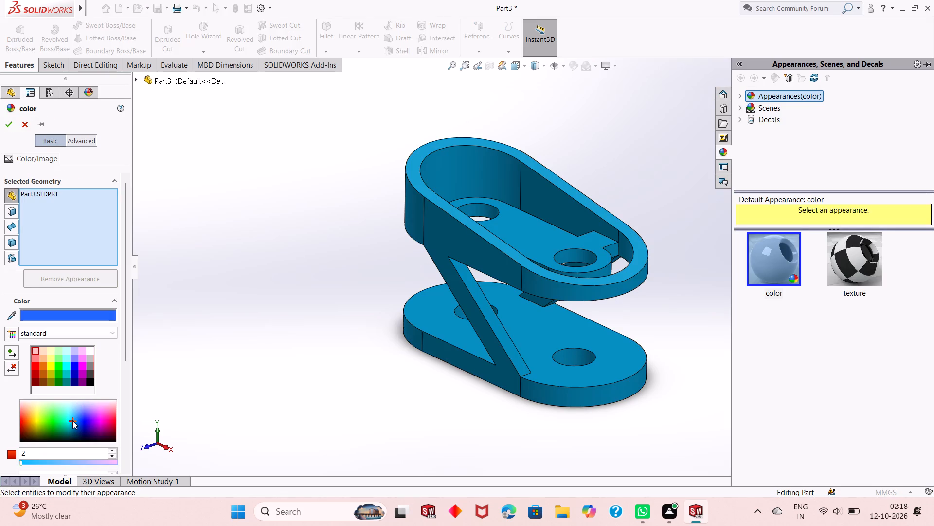
left_click(74, 423)
left_click(76, 419)
left_click(75, 425)
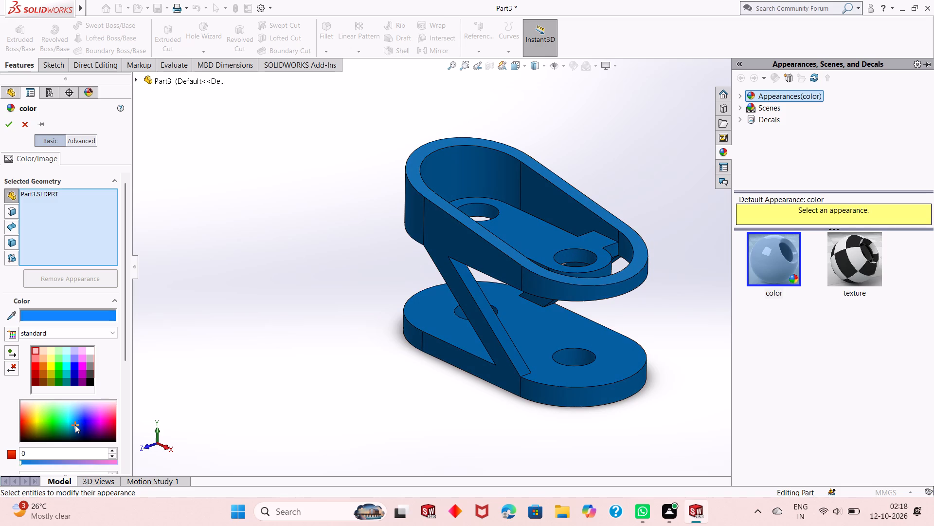
left_click(13, 125)
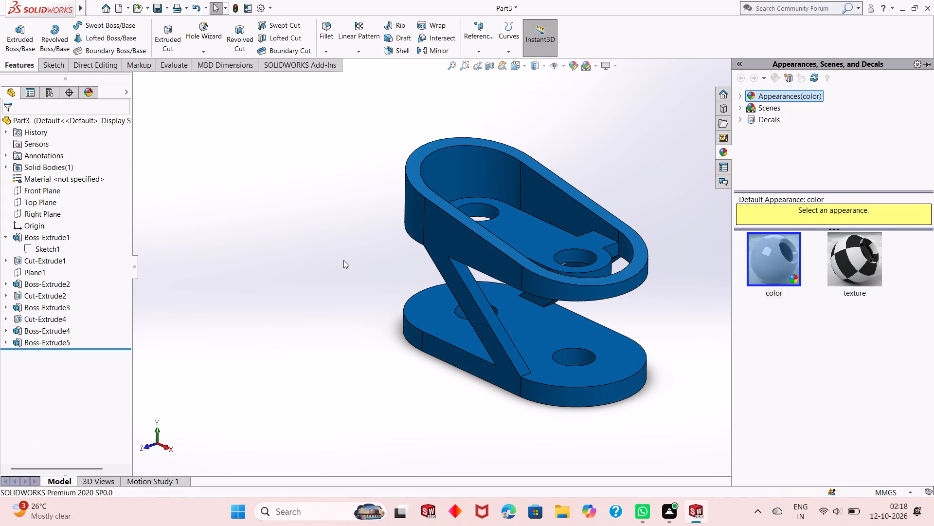
left_click(343, 260)
Apply the polished aluminum metal appearance to the hole cut feature of the tabbed body inside the ring.
middle_click(521, 235)
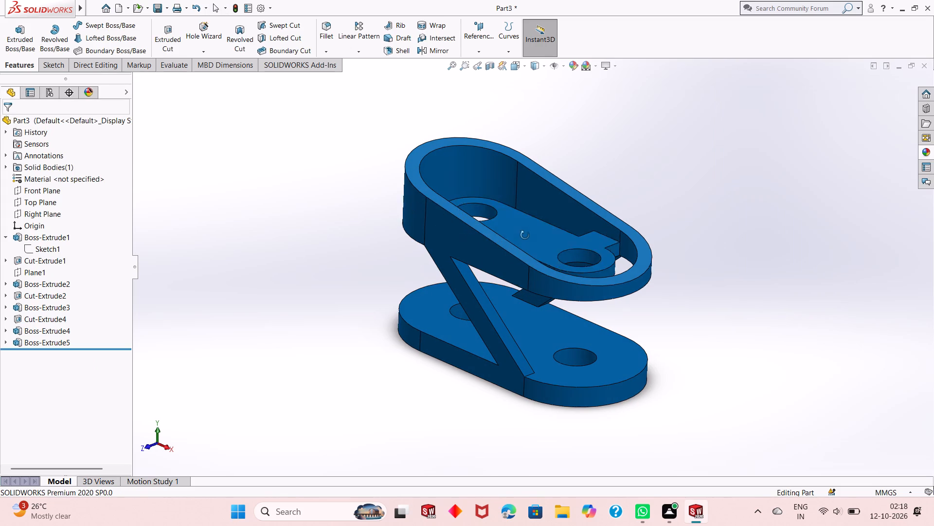
middle_click_drag(530, 222, 524, 236)
left_click(925, 151)
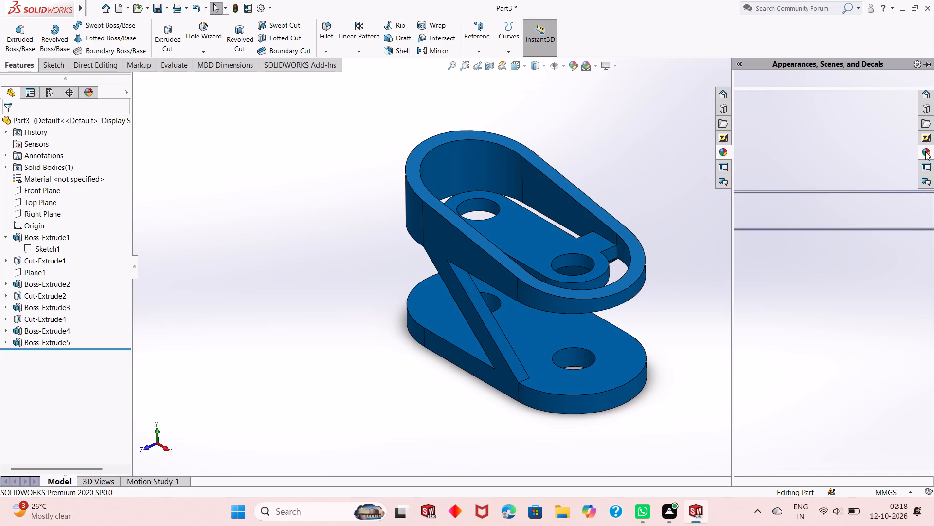
left_click(740, 98)
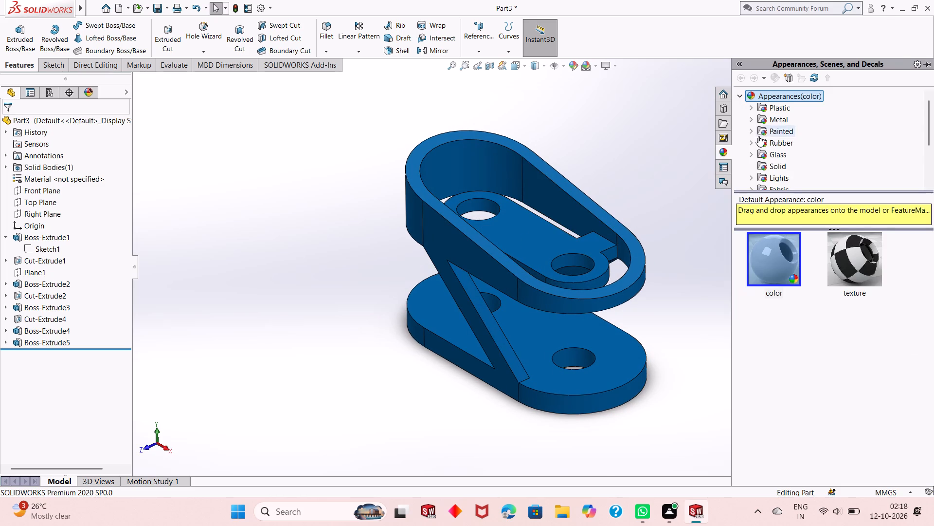
left_click(777, 117)
left_click_drag(772, 342, 719, 305)
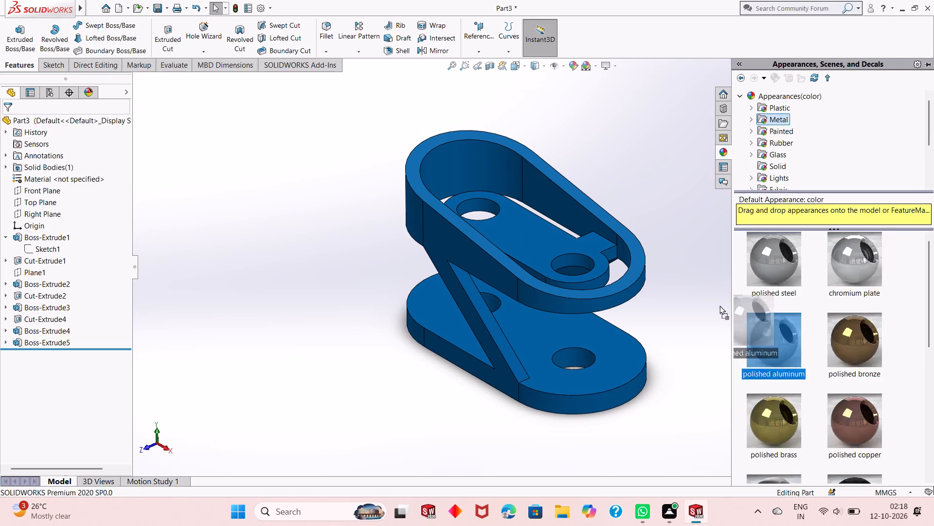
left_click_drag(719, 305, 481, 204)
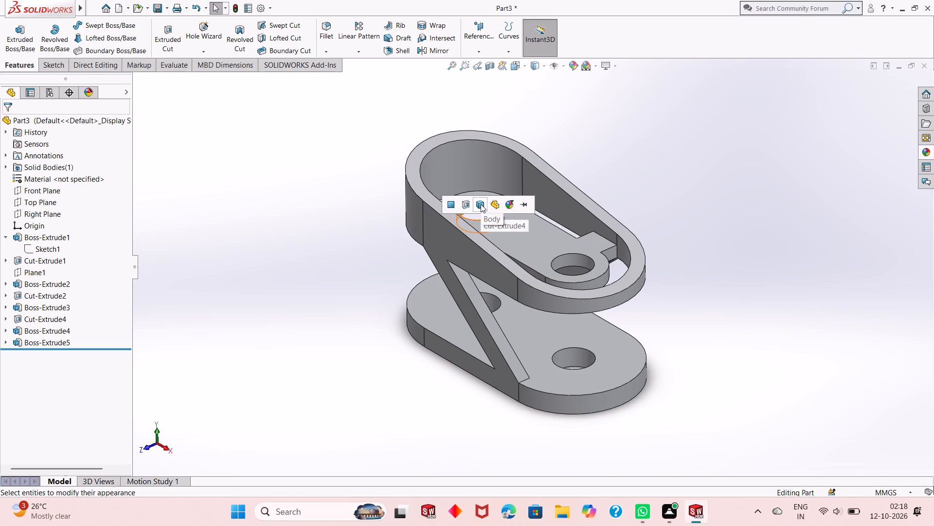
left_click(467, 204)
Apply the polished aluminum appearance to the hole cut feature of the base plate.
scroll(581, 407, "down", 4)
left_click(918, 152)
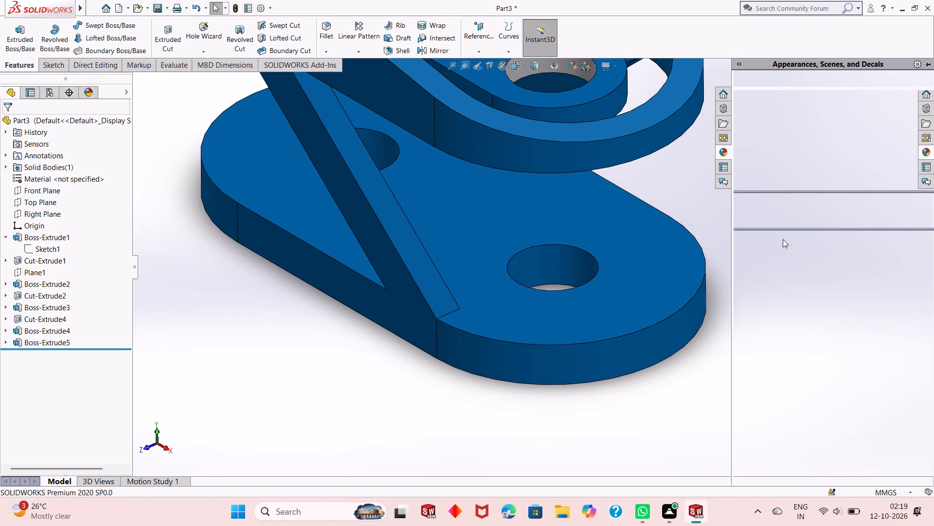
left_click_drag(768, 342, 559, 263)
left_click(559, 263)
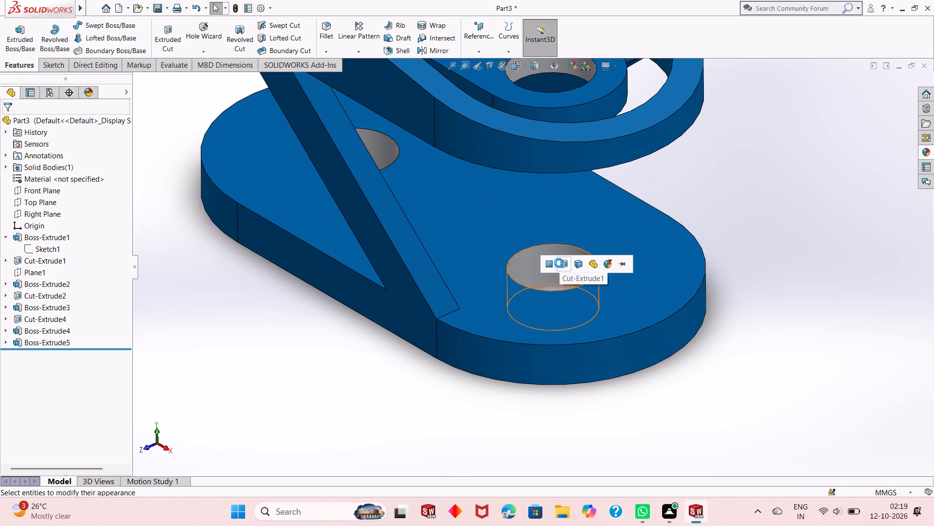
scroll(562, 291, "up", 5)
scroll(476, 131, "down", 2)
scroll(485, 176, "up", 2)
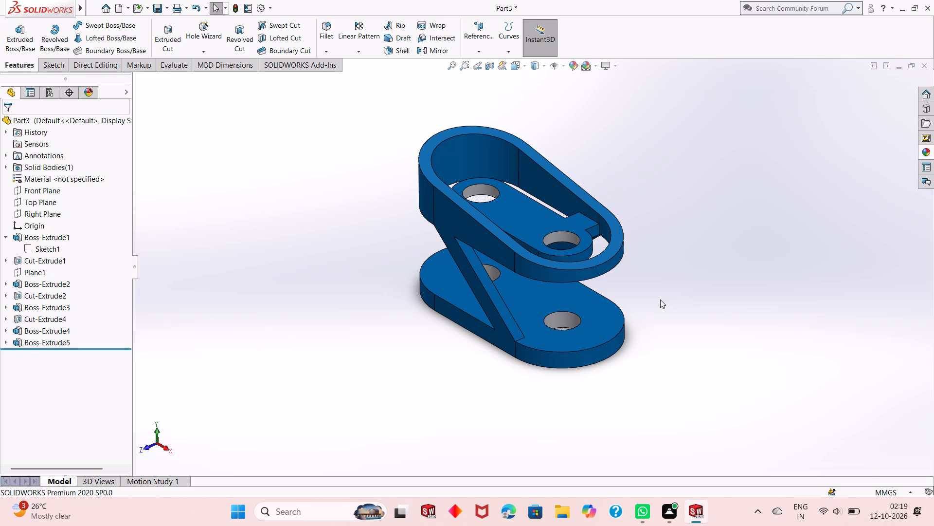
Save the part in the Downloads folder under the name X-brace loop mount.
key("ctrl+s")
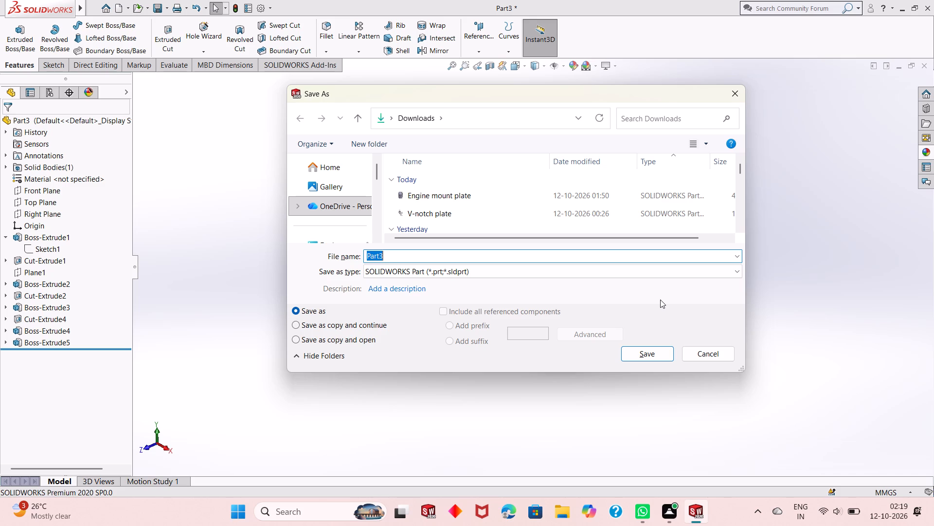
key("shift+x")
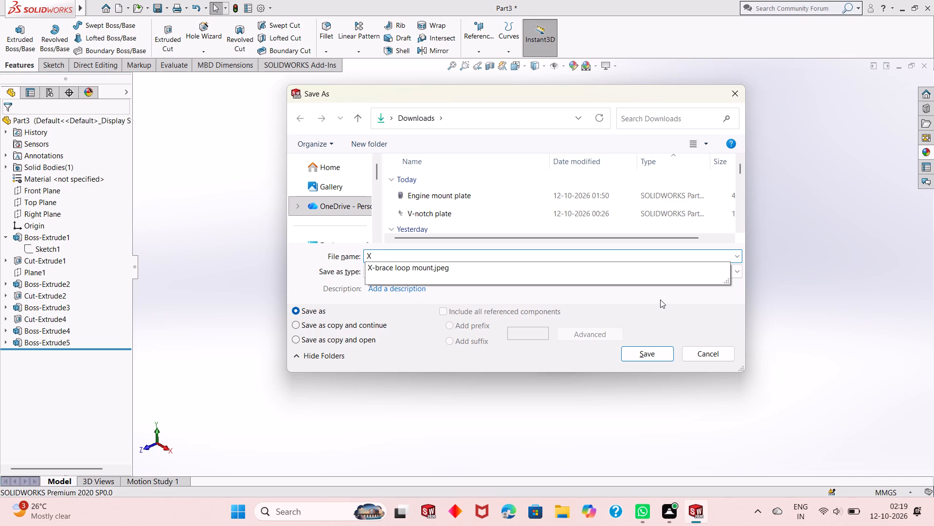
type("-b")
type("race")
key("space")
type("loop")
key("space")
type("mount")
key("Return")
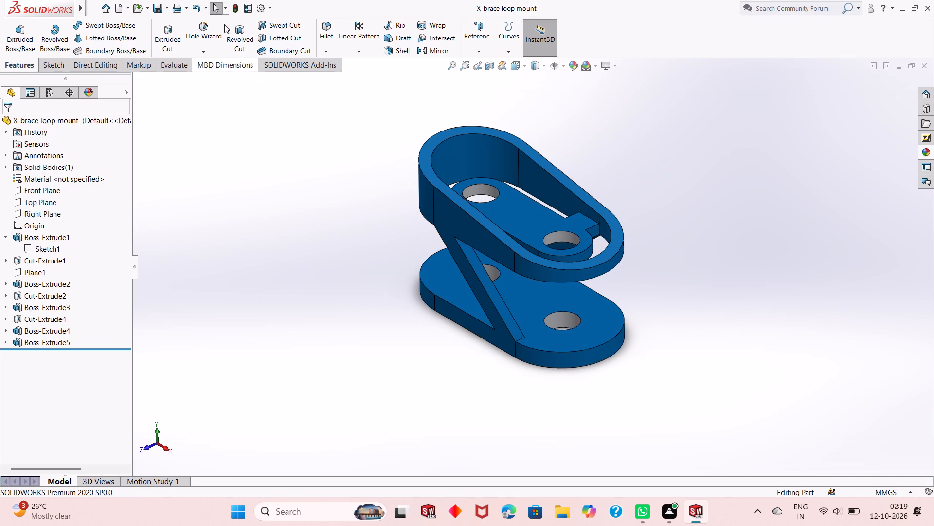
Save a copy of the part in Adobe Portable Document Format (PDF) under the same name in Downloads.
left_click(166, 12)
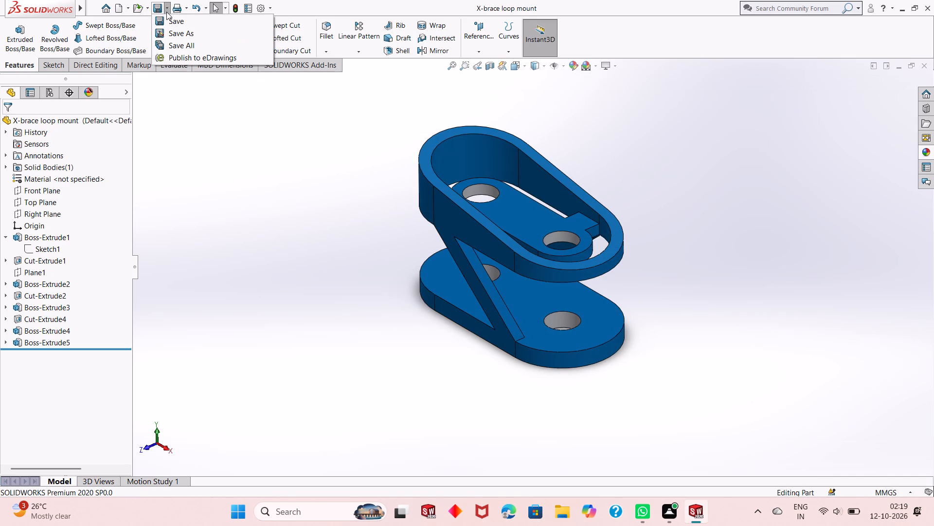
left_click(178, 36)
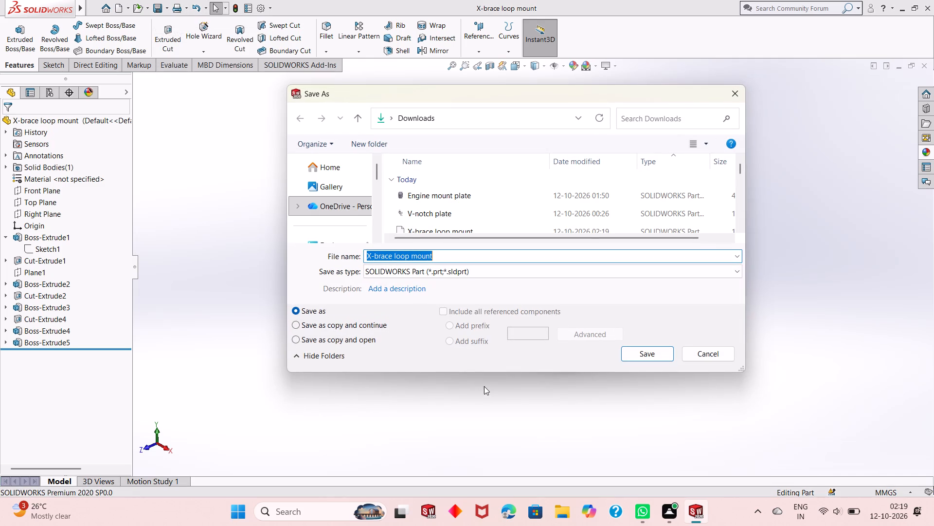
left_click(497, 276)
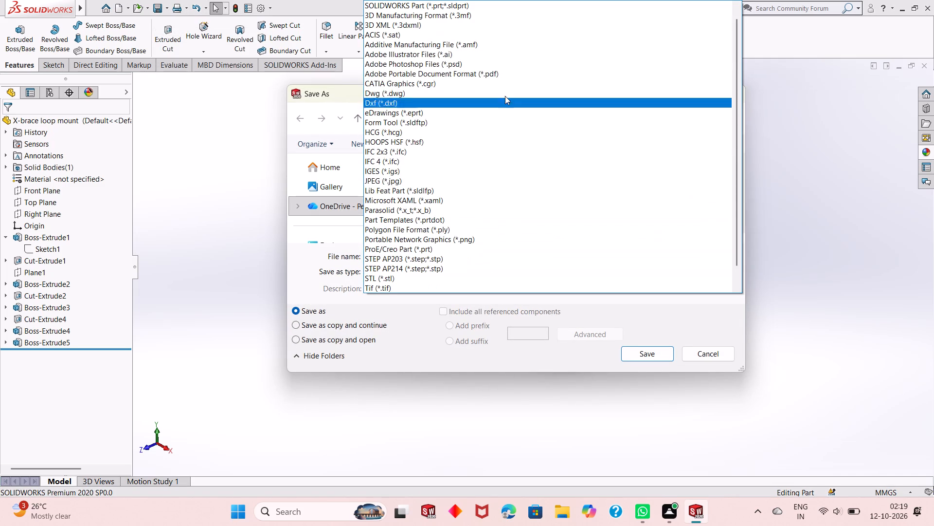
left_click(505, 76)
left_click(633, 377)
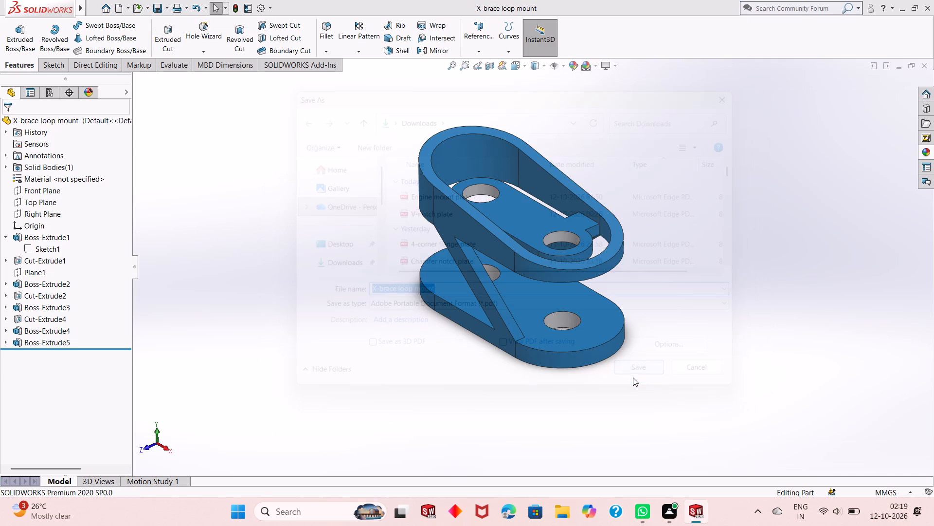